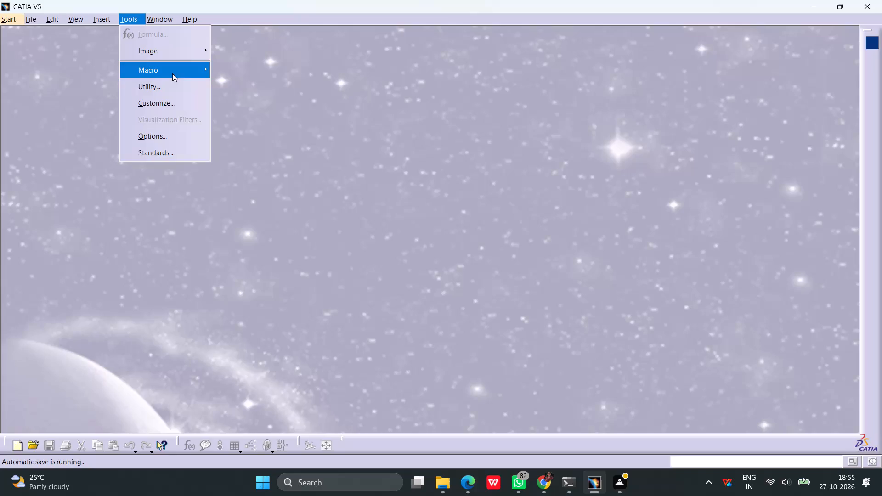
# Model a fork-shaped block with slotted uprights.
# Start recording a macro with CATScript as the language.
pyautogui.click(172, 73)
pyautogui.click(233, 85)
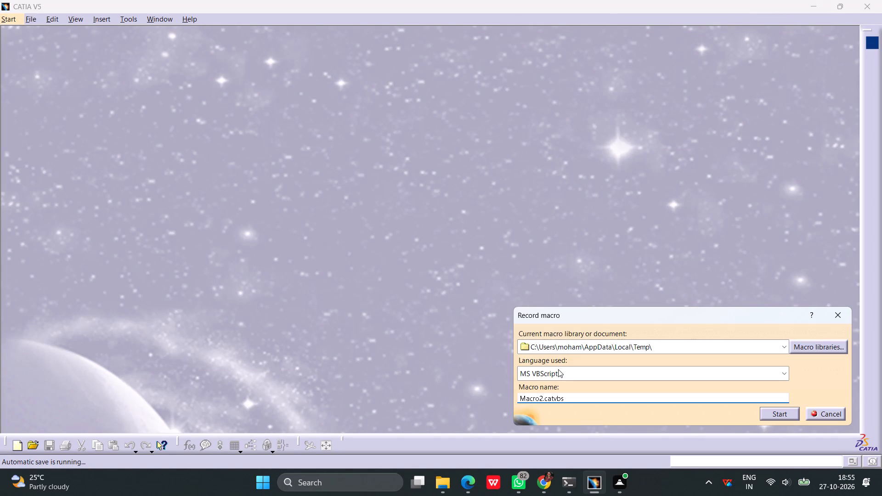
pyautogui.click(558, 369)
pyautogui.click(541, 388)
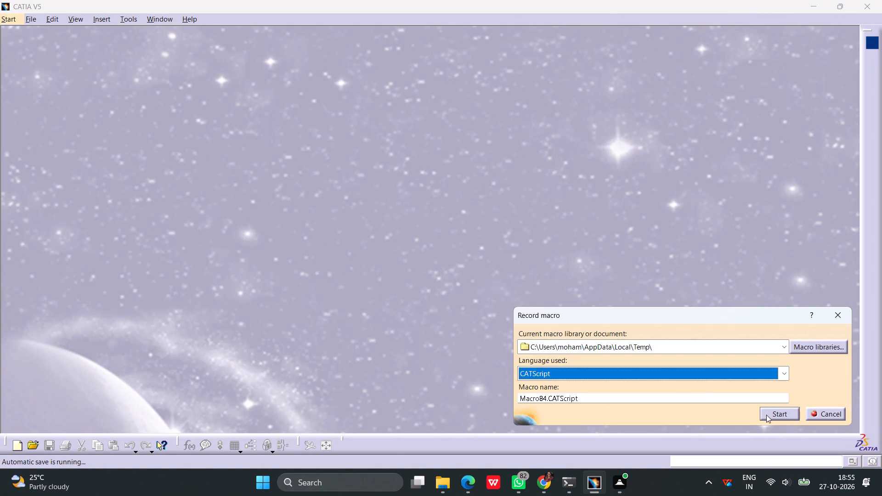
pyautogui.click(766, 415)
# Create a new part in the Part Design workbench of Mechanical Design.
pyautogui.click(16, 18)
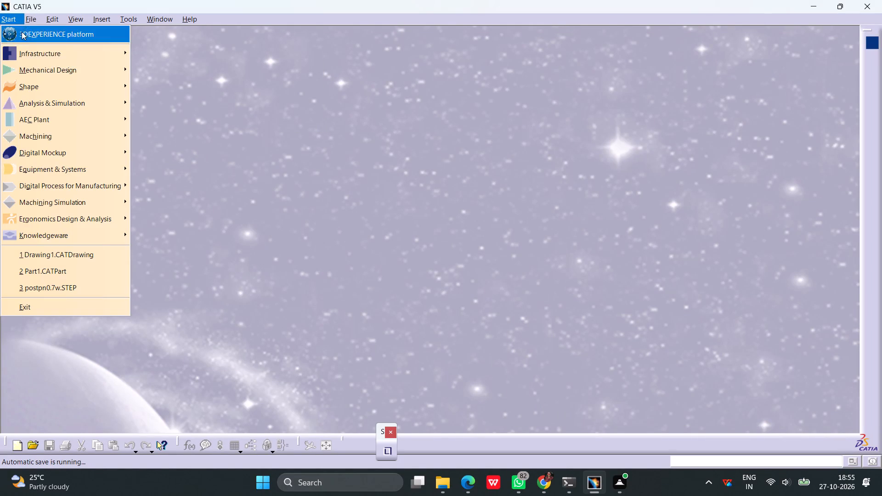
pyautogui.click(41, 68)
pyautogui.click(176, 72)
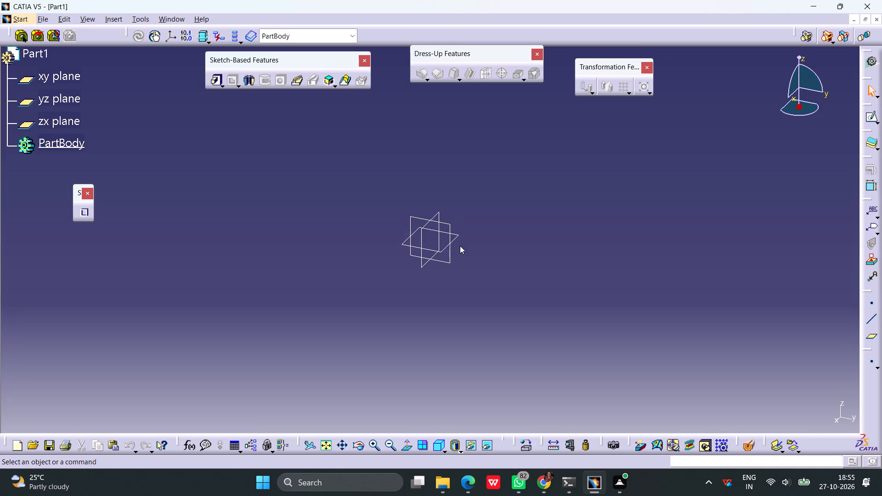
# Open a sketch on the yz plane.
pyautogui.click(447, 258)
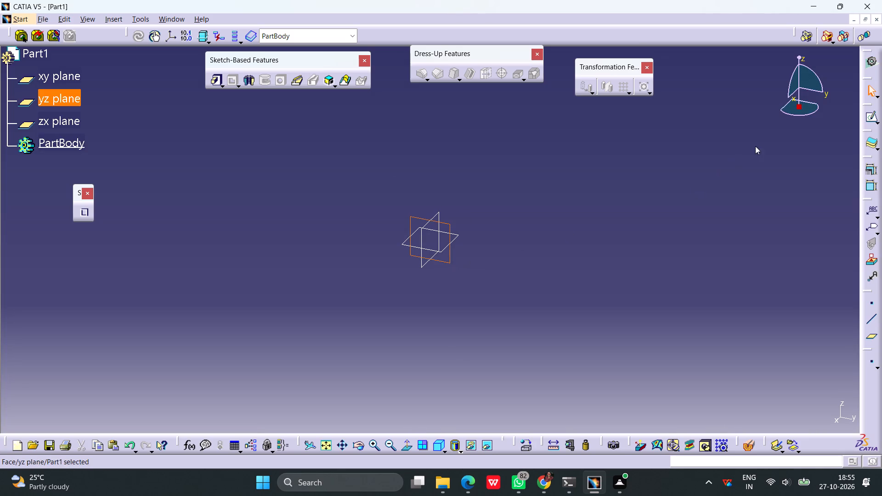
pyautogui.click(862, 120)
pyautogui.click(866, 115)
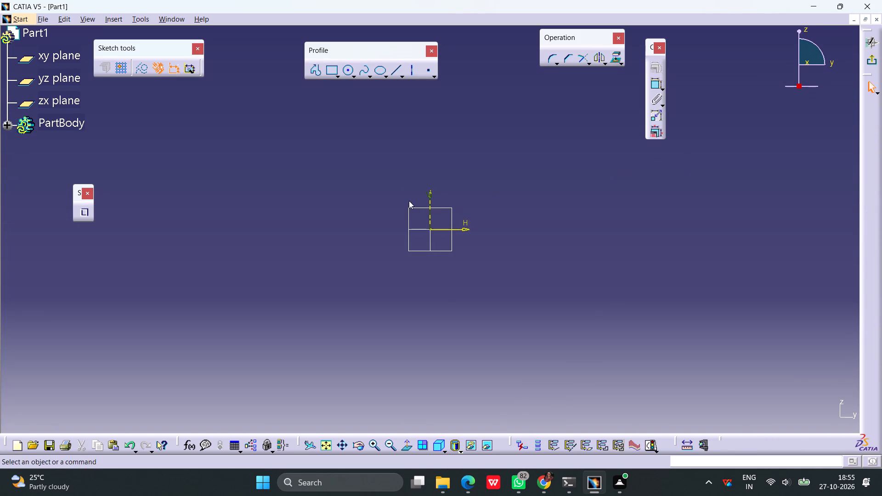
# Draw a horizontal line about 59 mm long, extended symmetrically on both sides of the sketch origin.
pyautogui.click(393, 69)
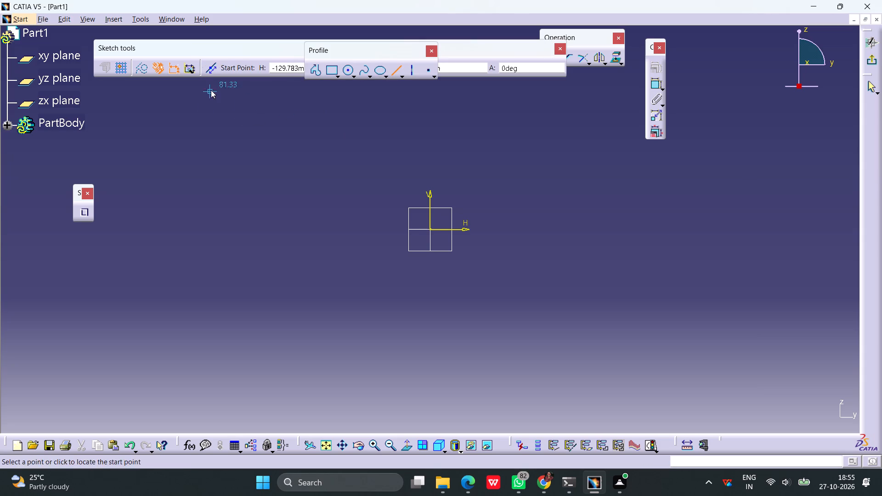
pyautogui.click(207, 73)
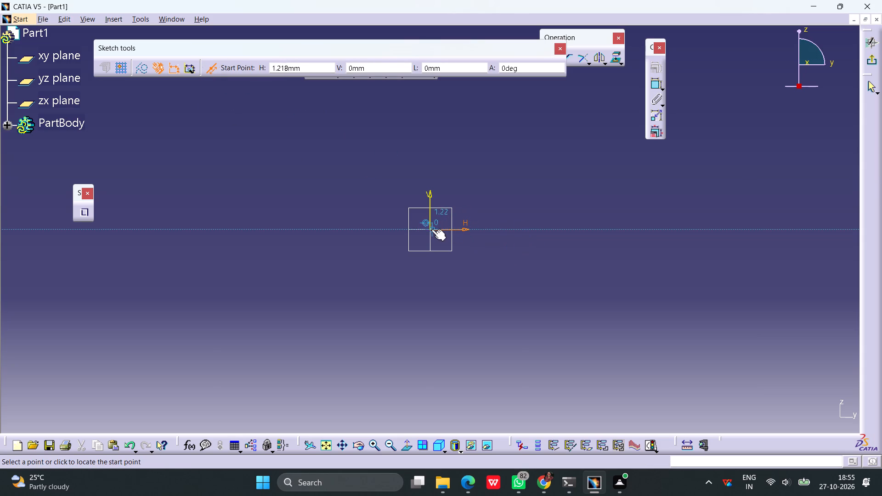
pyautogui.click(430, 231)
pyautogui.click(481, 228)
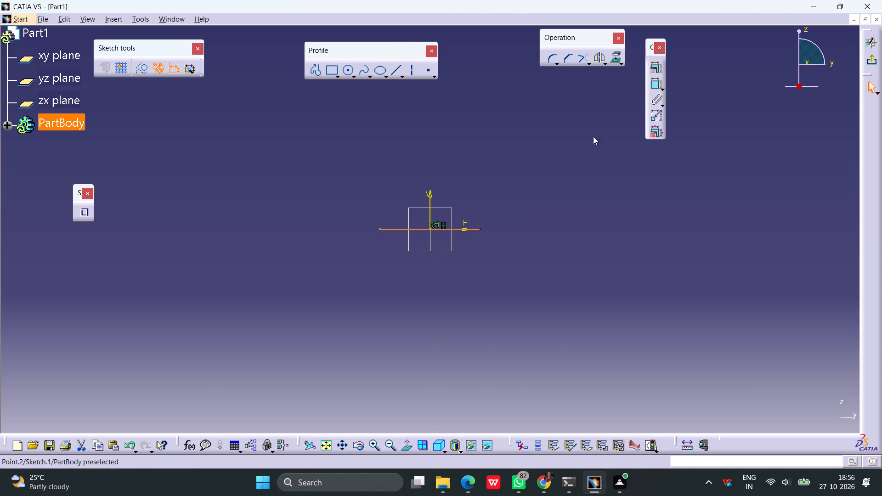
# Dimension the horizontal line's length and set it to 40 mm.
pyautogui.click(651, 84)
pyautogui.click(459, 203)
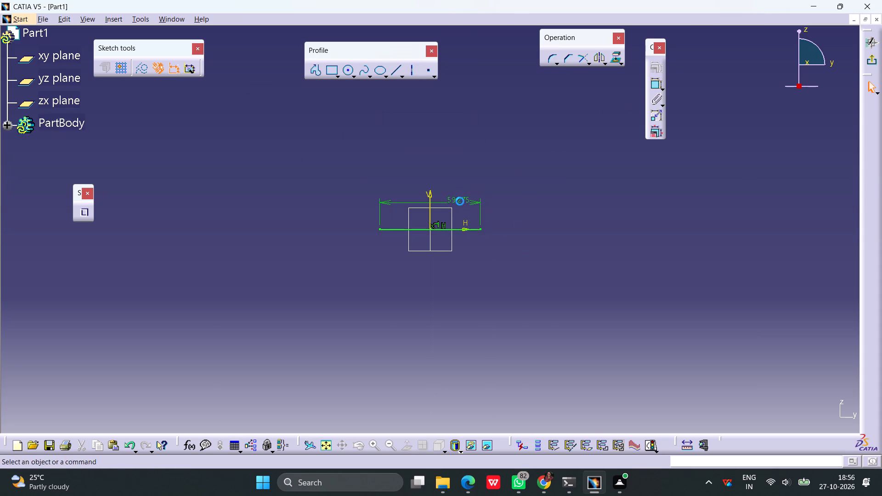
pyautogui.doubleClick(460, 198)
pyautogui.write('40')
pyautogui.press('Return')
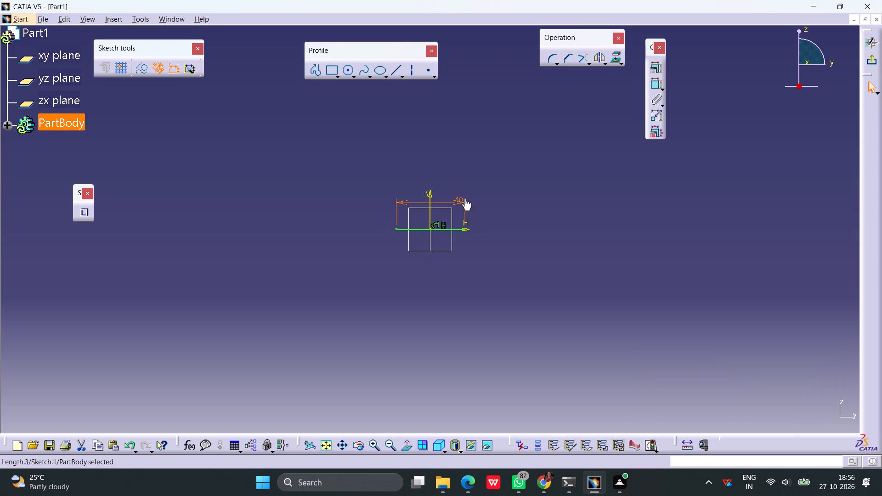
pyautogui.click(480, 202)
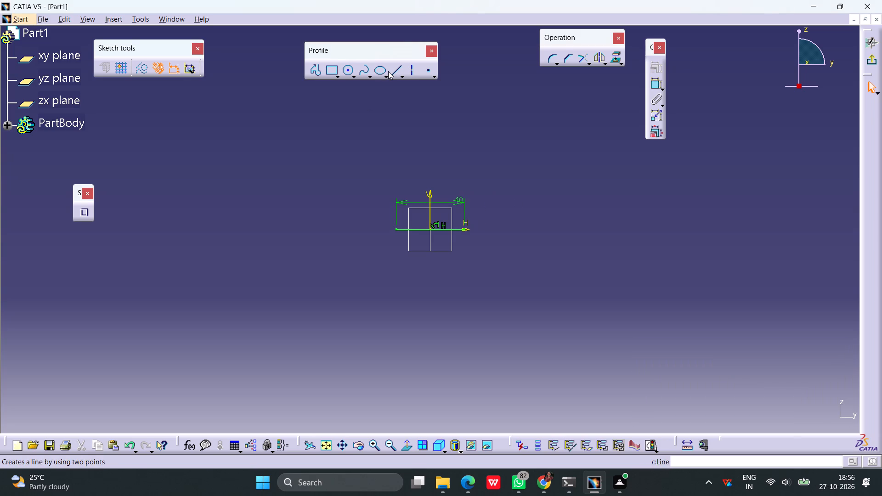
# Draw a vertical line about 11 mm long down from the 40 mm line's right end, with symmetrical extension turned off.
pyautogui.click(390, 70)
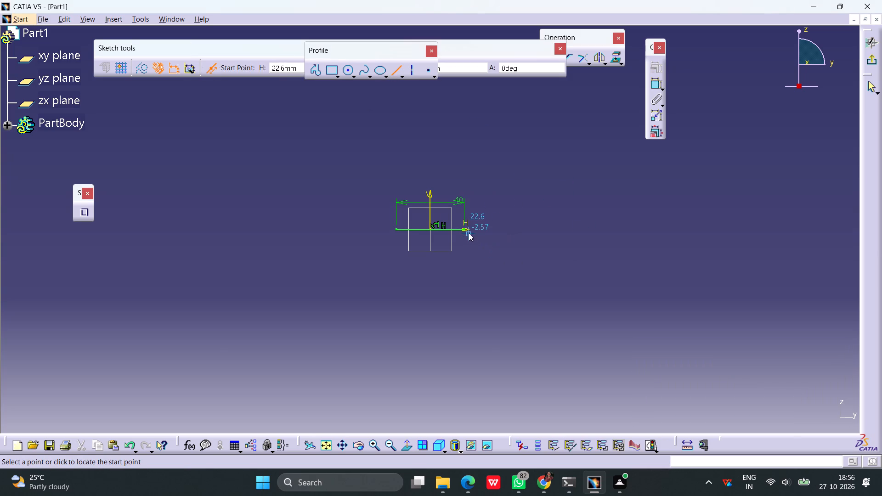
pyautogui.click(464, 231)
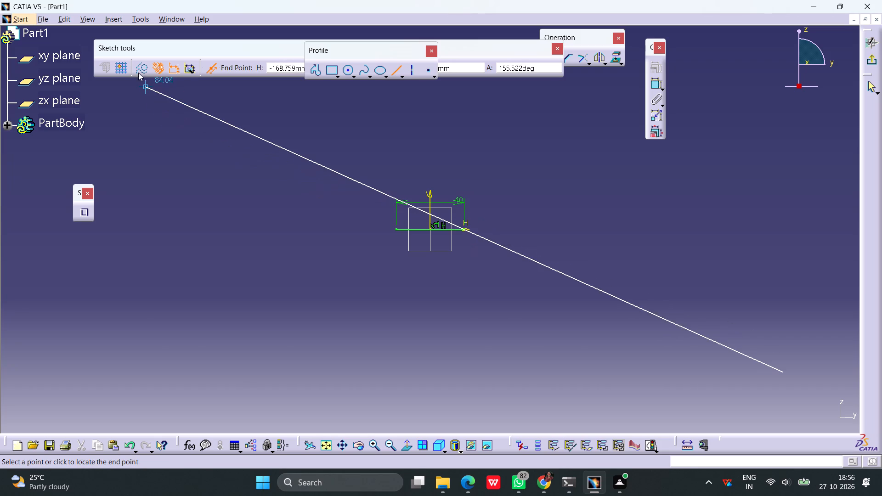
pyautogui.click(210, 67)
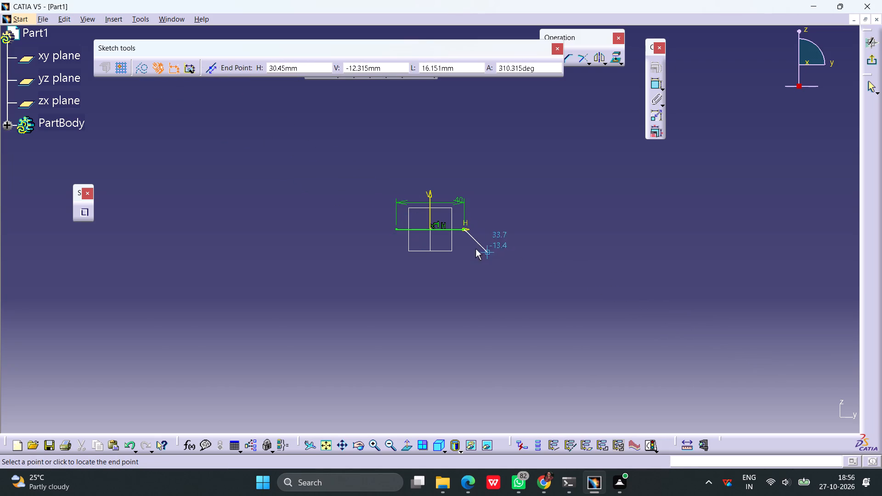
pyautogui.click(466, 248)
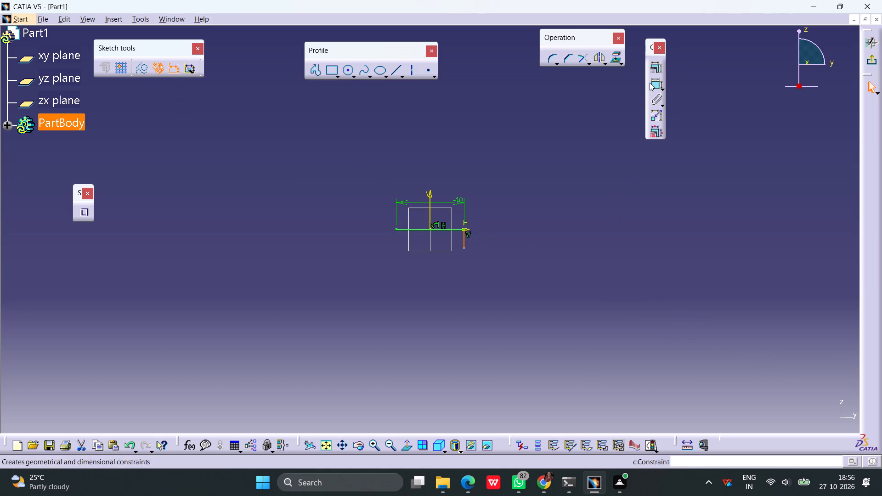
# Dimension the vertical line's length and set it to 10 mm.
pyautogui.click(650, 83)
pyautogui.click(485, 210)
pyautogui.doubleClick(488, 205)
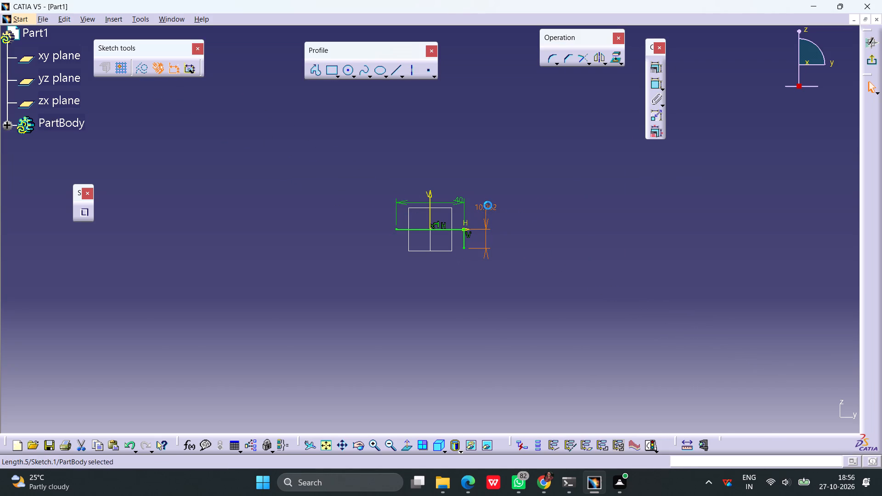
pyautogui.write('10')
pyautogui.press('Return')
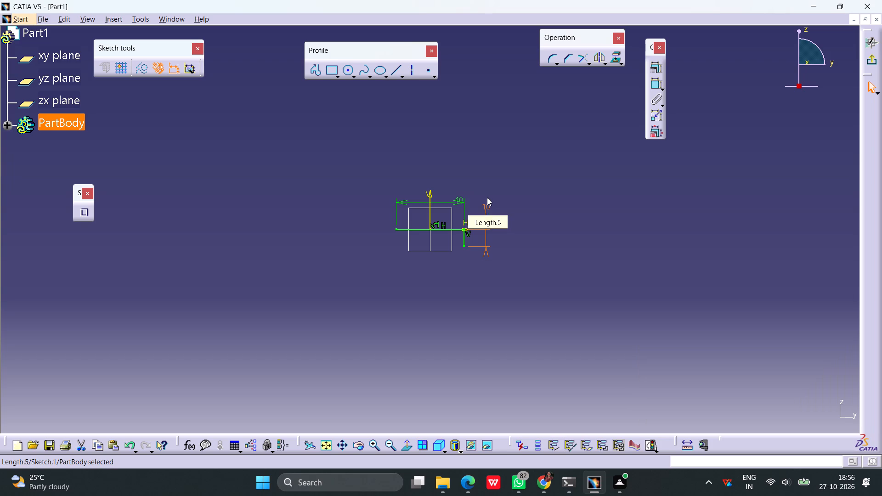
# Draw a horizontal line outward from the vertical line's lower end, ending about 45 mm from the V axis.
pyautogui.click(396, 76)
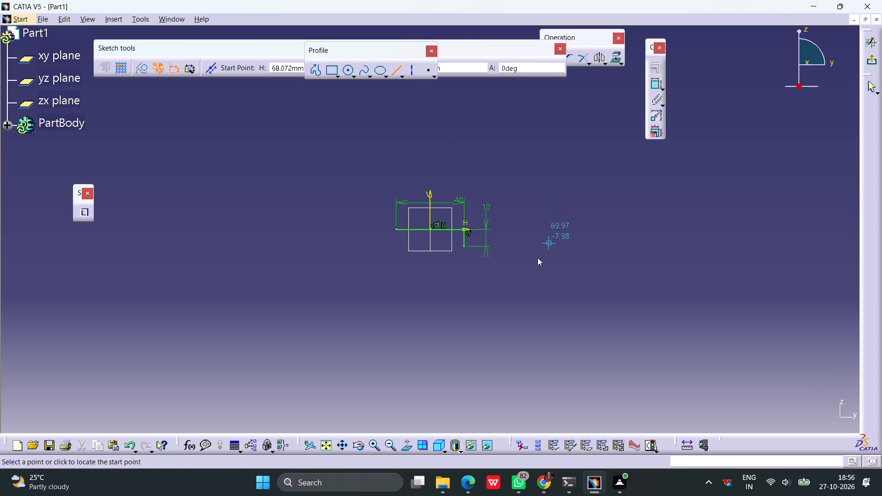
pyautogui.click(465, 246)
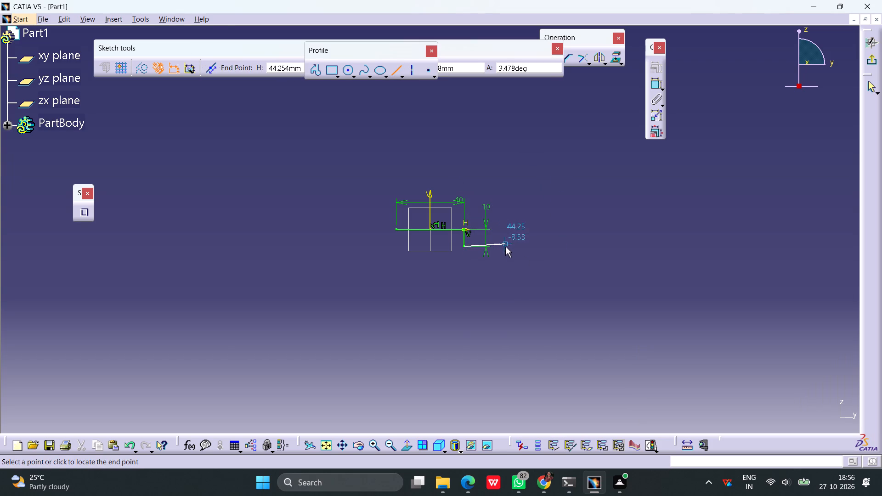
pyautogui.click(507, 248)
pyautogui.click(512, 258)
# Dimension the right-hand flange's outer endpoint from the V axis and set the distance to 35 mm.
pyautogui.click(508, 247)
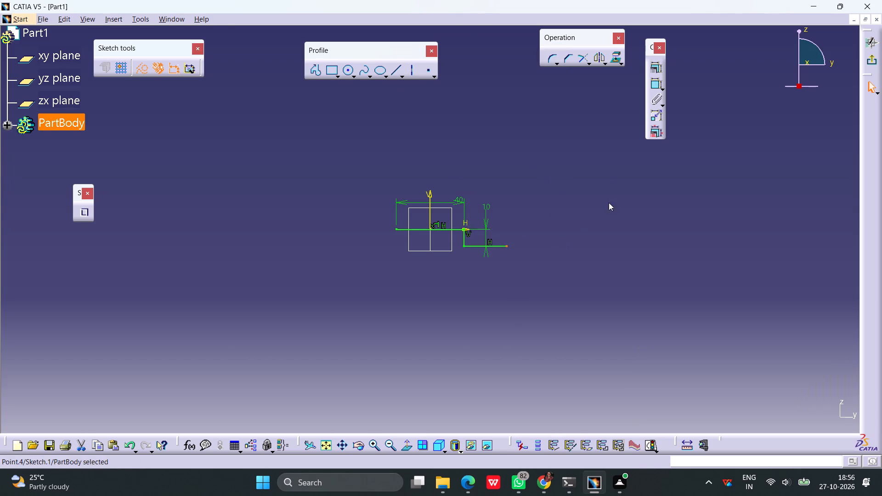
pyautogui.click(653, 87)
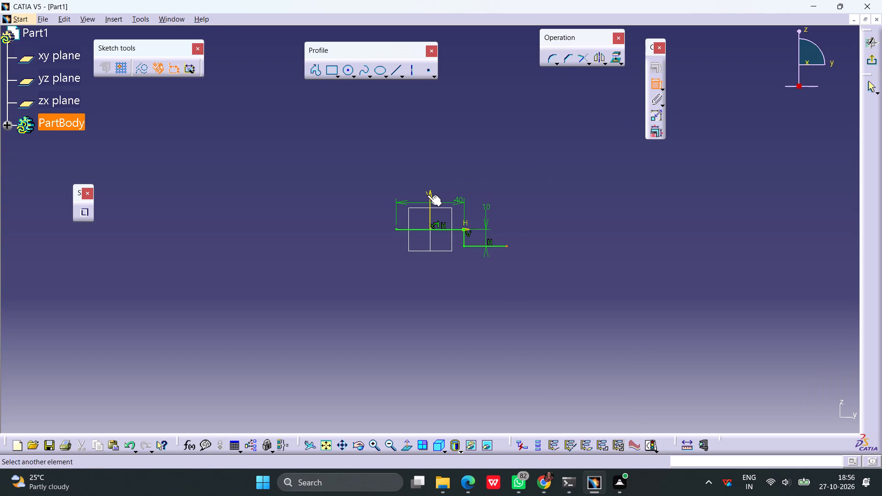
pyautogui.click(427, 195)
pyautogui.click(484, 290)
pyautogui.doubleClick(484, 287)
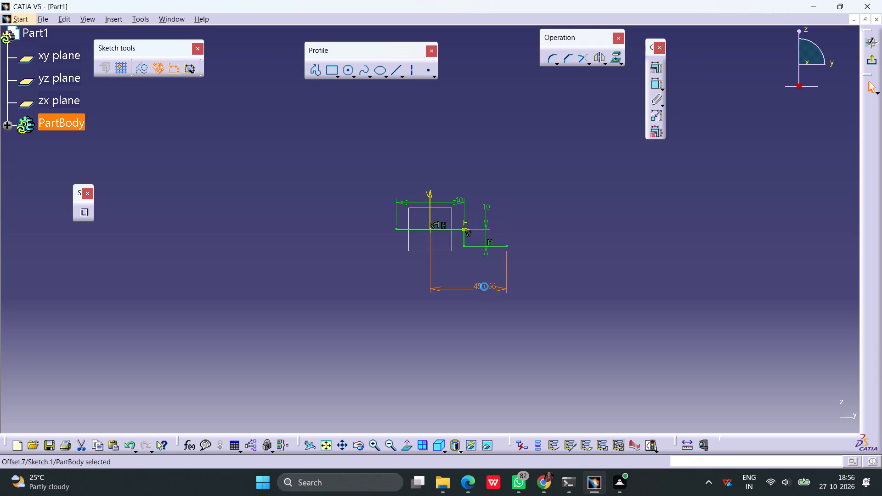
pyautogui.write('35')
pyautogui.press('Return')
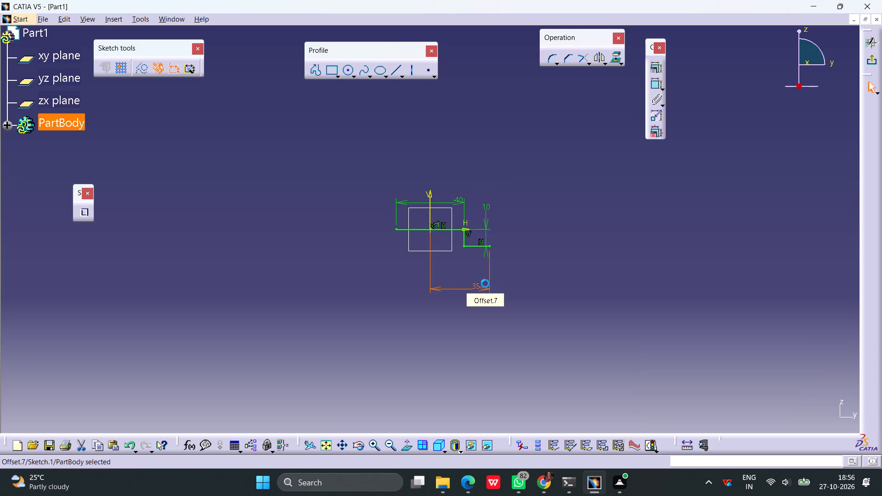
# Draw a vertical line down from the 40 mm line's left end, level with the right-hand flange line.
pyautogui.click(399, 70)
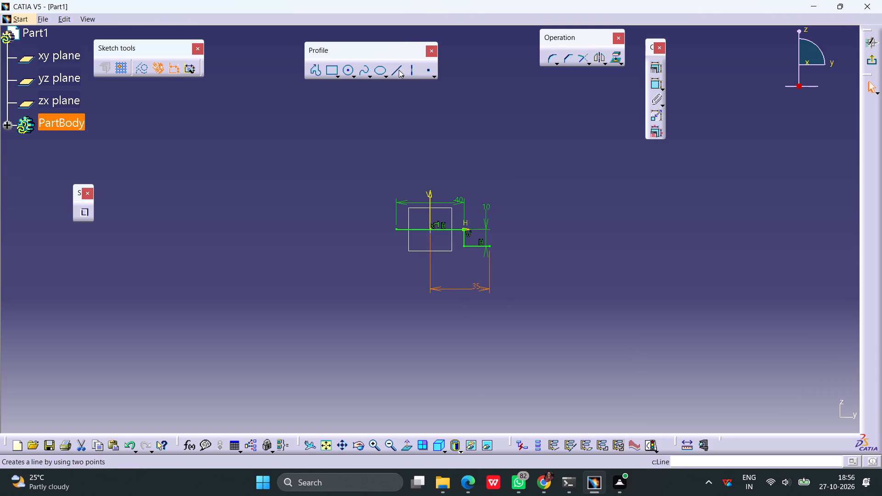
pyautogui.click(410, 83)
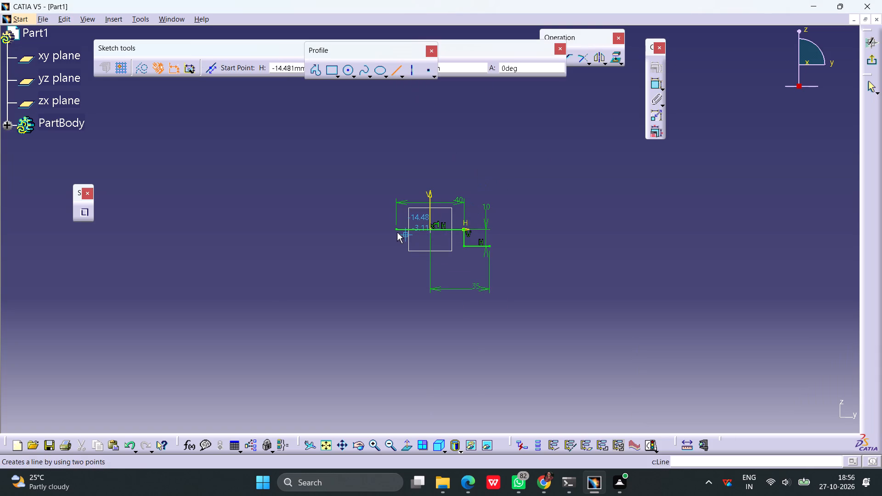
pyautogui.click(397, 228)
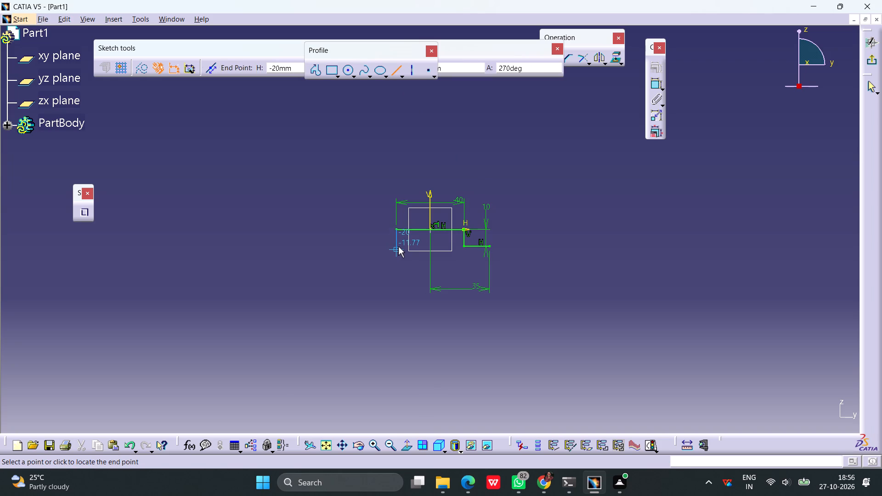
pyautogui.click(398, 247)
pyautogui.click(395, 262)
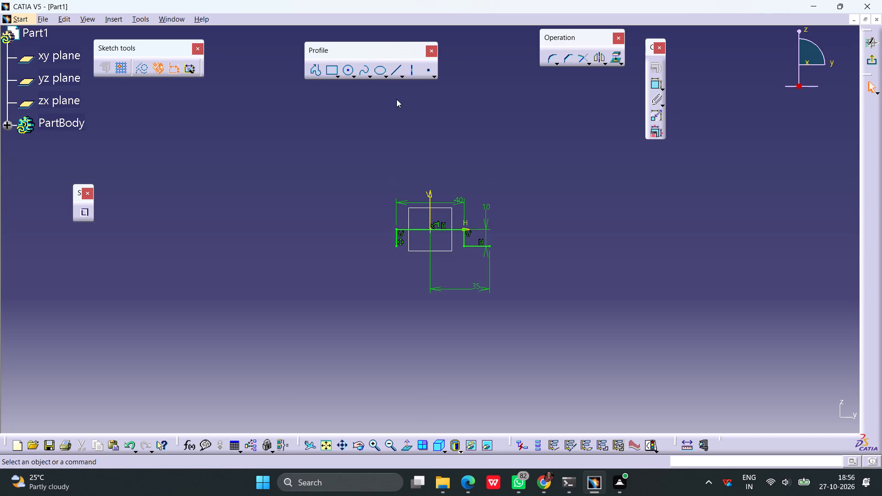
# Draw a horizontal line outward from the left vertical line's lower end, ending about 34.5 mm from the V axis.
pyautogui.click(393, 71)
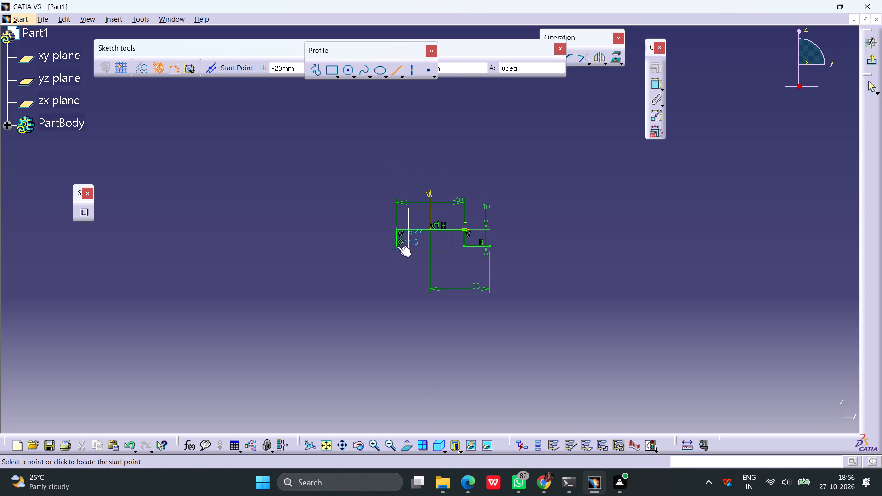
pyautogui.click(397, 246)
pyautogui.click(372, 248)
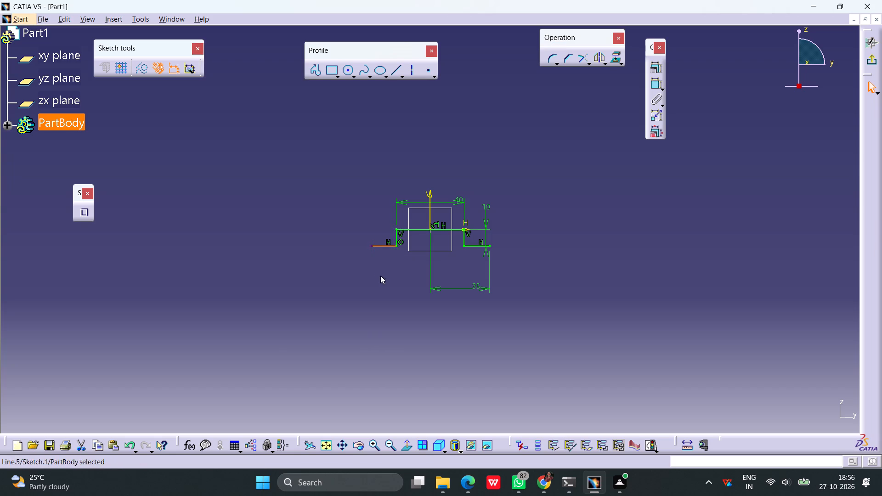
pyautogui.click(380, 276)
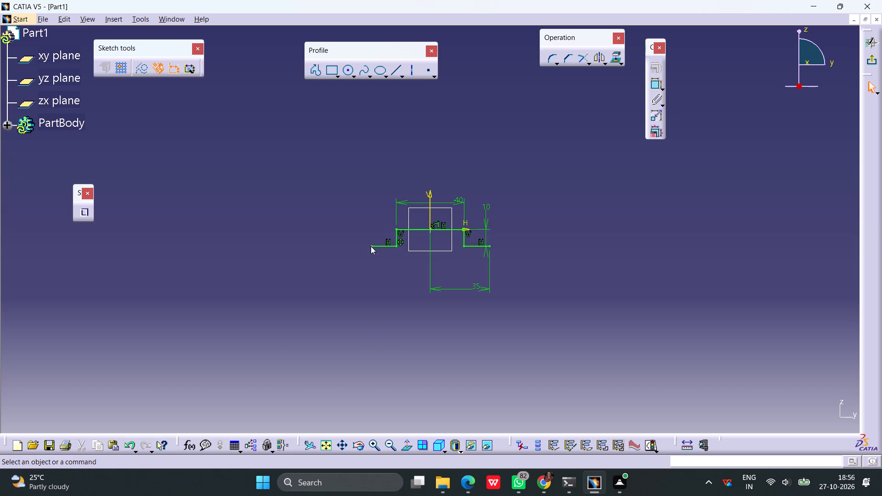
# Dimension the left-hand flange's outer endpoint from the V axis and set the distance to 35 mm.
pyautogui.click(371, 246)
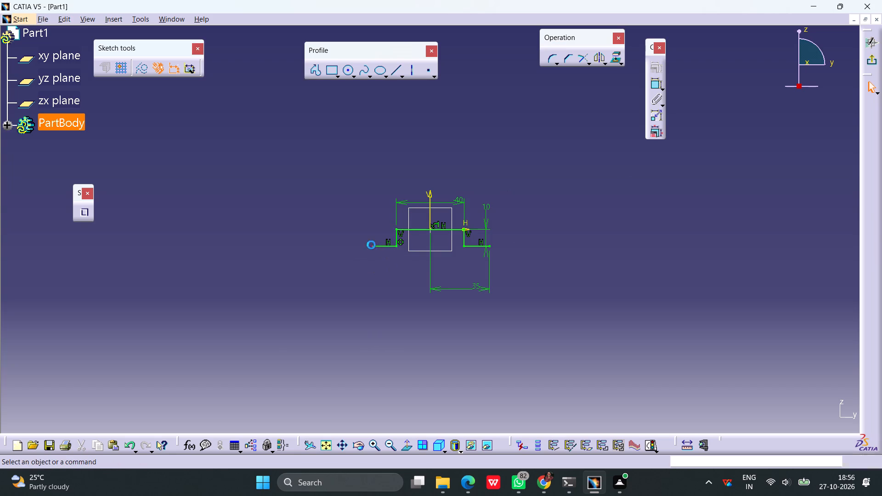
pyautogui.click(371, 245)
pyautogui.click(652, 82)
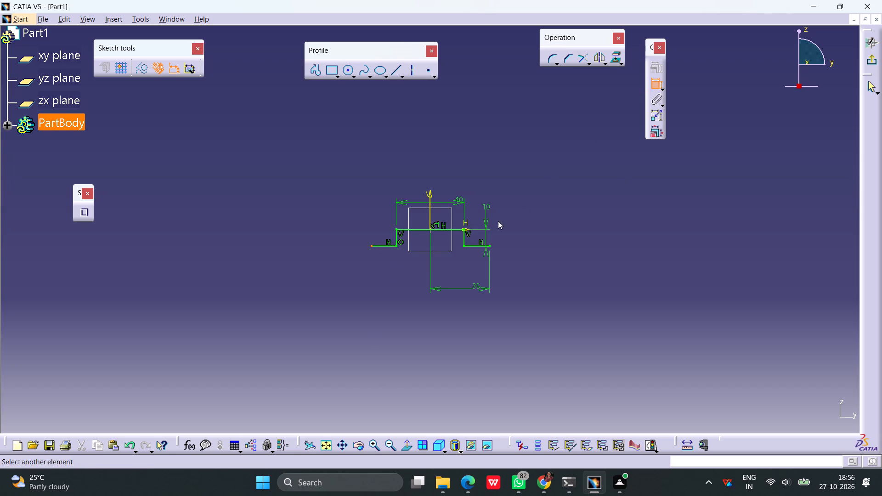
pyautogui.click(431, 206)
pyautogui.click(395, 274)
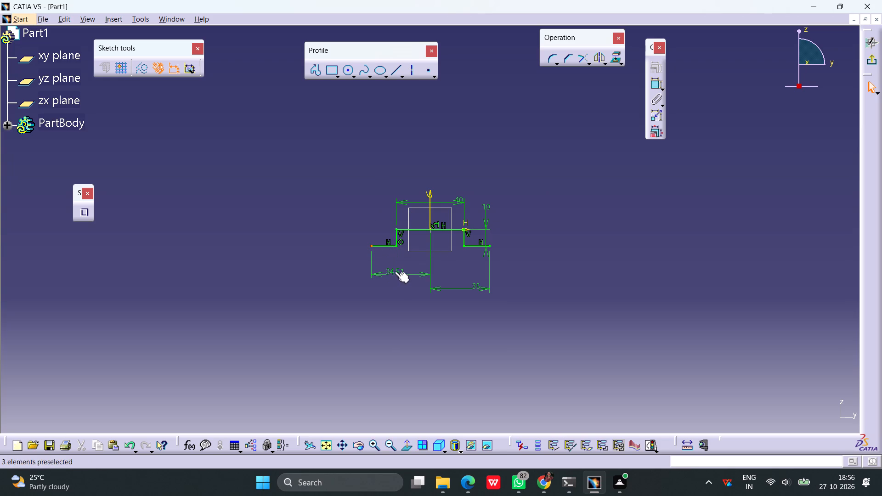
pyautogui.doubleClick(394, 270)
pyautogui.write('35')
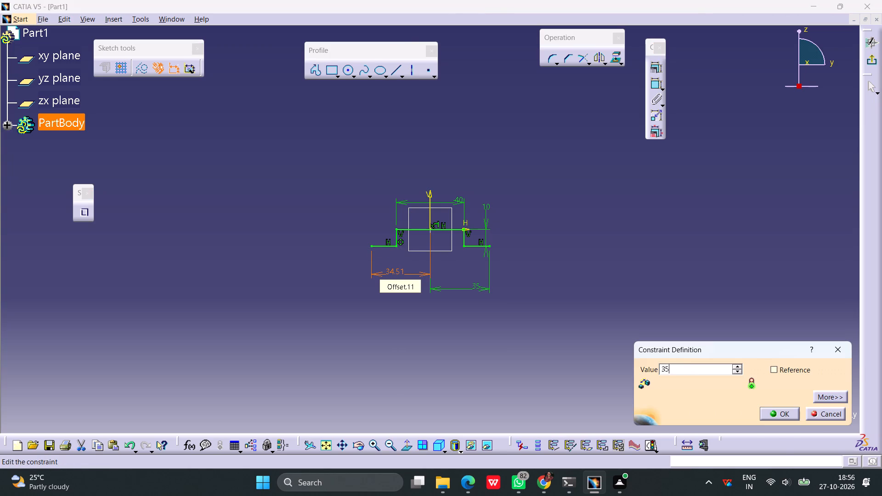
pyautogui.press('Return')
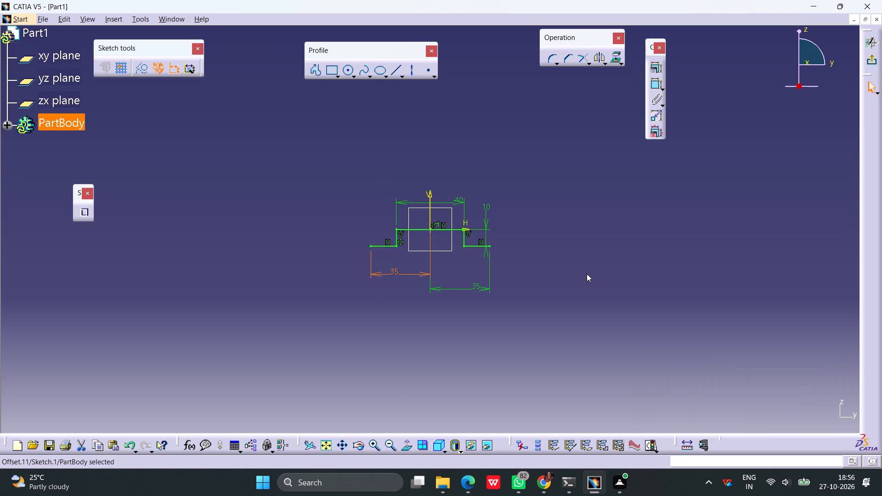
pyautogui.click(587, 274)
# Draw a vertical line about 54 mm long upward from the left-hand flange's outer endpoint.
pyautogui.click(392, 74)
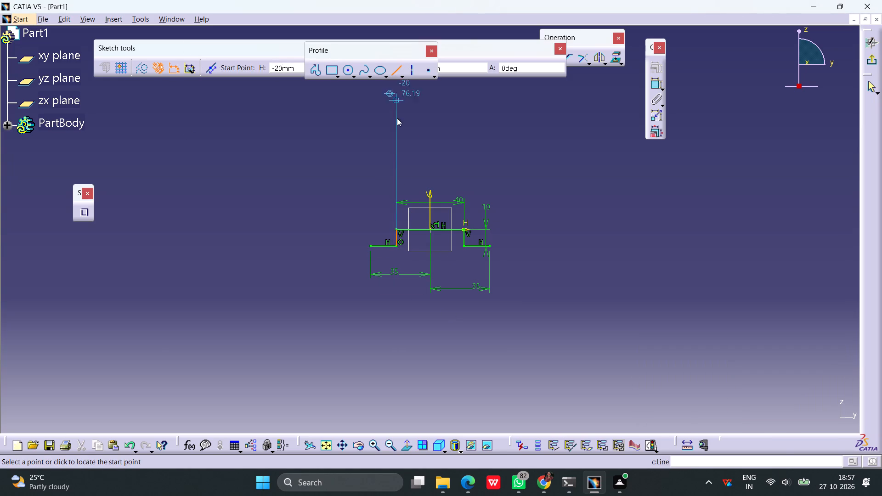
pyautogui.click(371, 246)
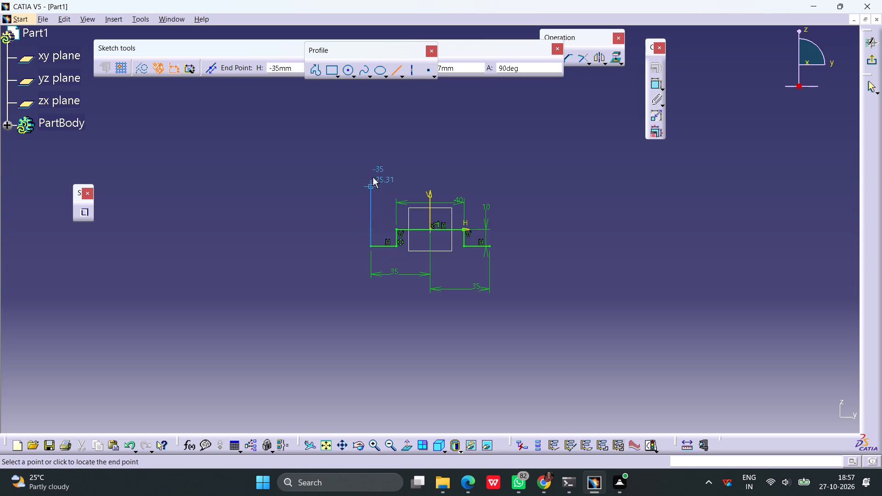
pyautogui.click(372, 155)
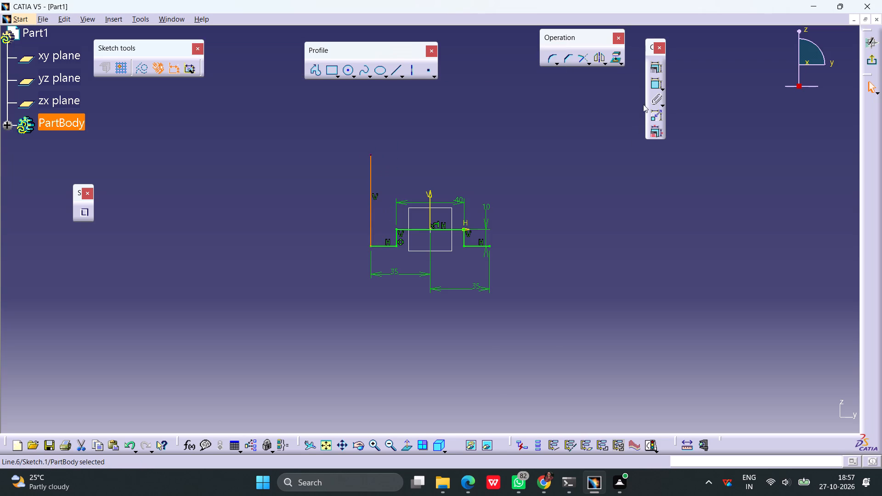
# Dimension the left vertical side line's length and set it to 80 mm.
pyautogui.click(652, 88)
pyautogui.click(334, 216)
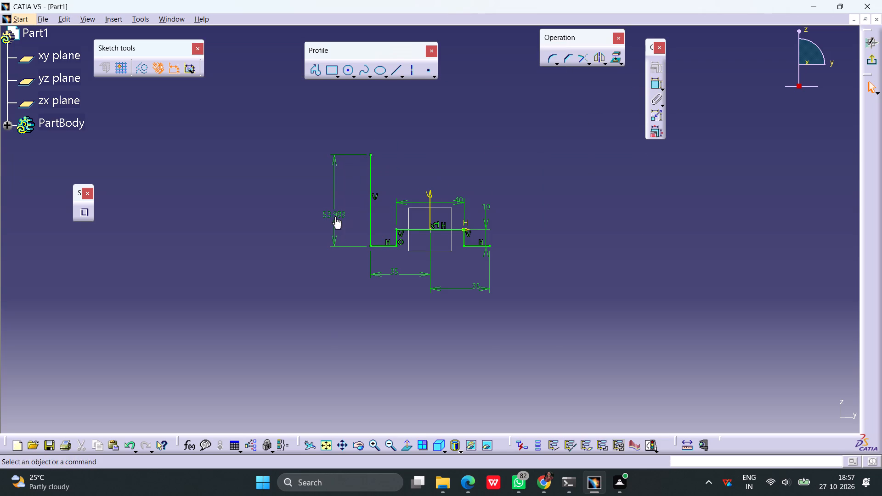
pyautogui.doubleClick(334, 216)
pyautogui.write('80')
pyautogui.press('Return')
pyautogui.click(507, 135)
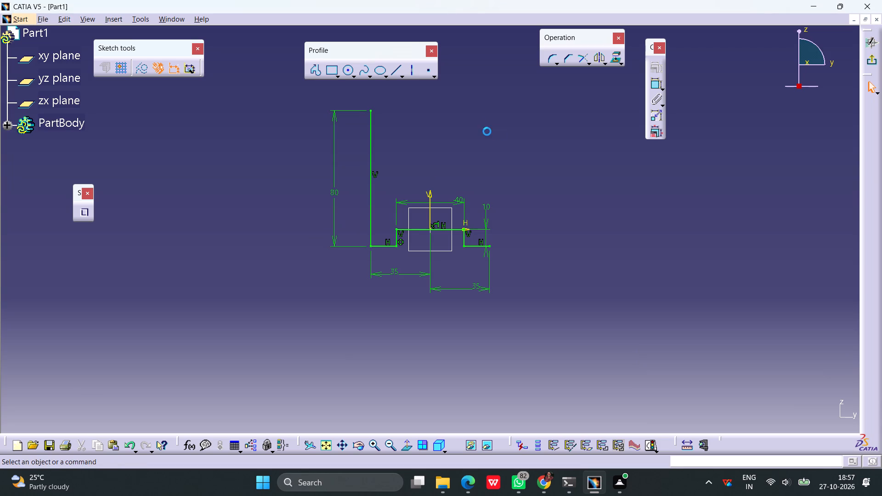
# Draw a vertical line up from the right-hand flange's outer endpoint, level with the top of the 80 mm line.
pyautogui.click(393, 76)
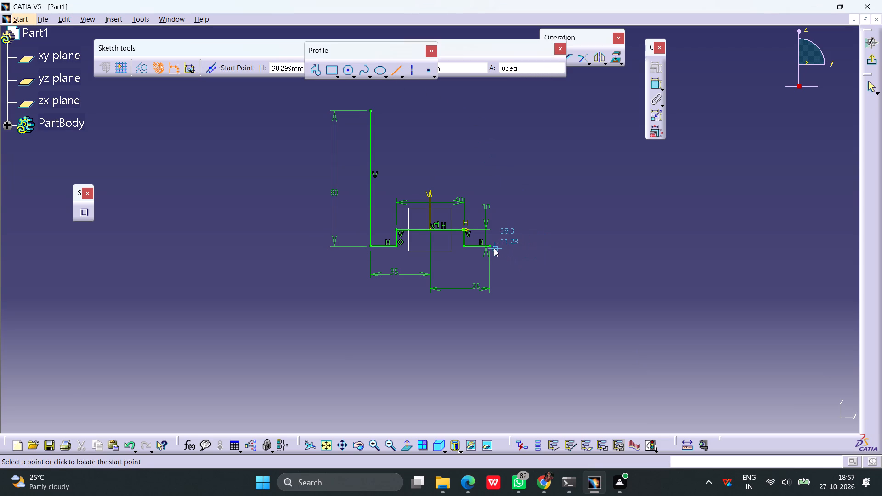
pyautogui.click(490, 247)
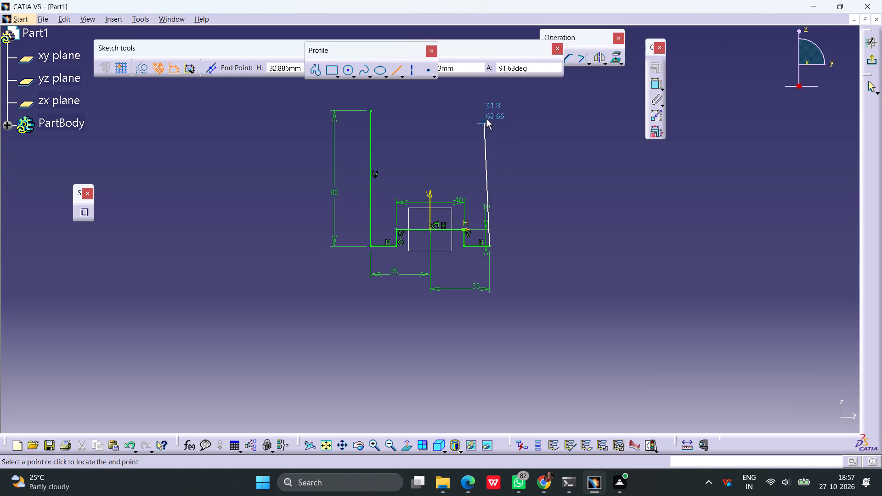
pyautogui.click(490, 113)
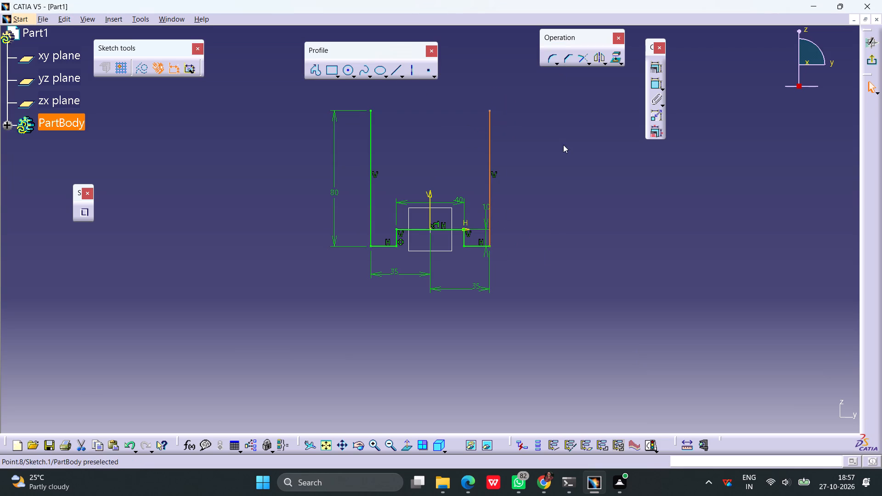
pyautogui.click(568, 147)
# Close the profile with a horizontal line joining the upper ends of the two tall vertical lines.
pyautogui.click(390, 71)
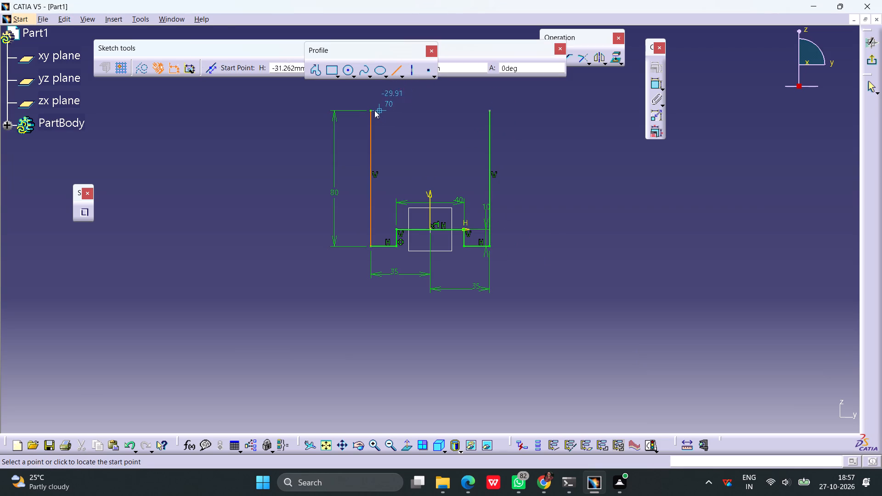
pyautogui.click(372, 109)
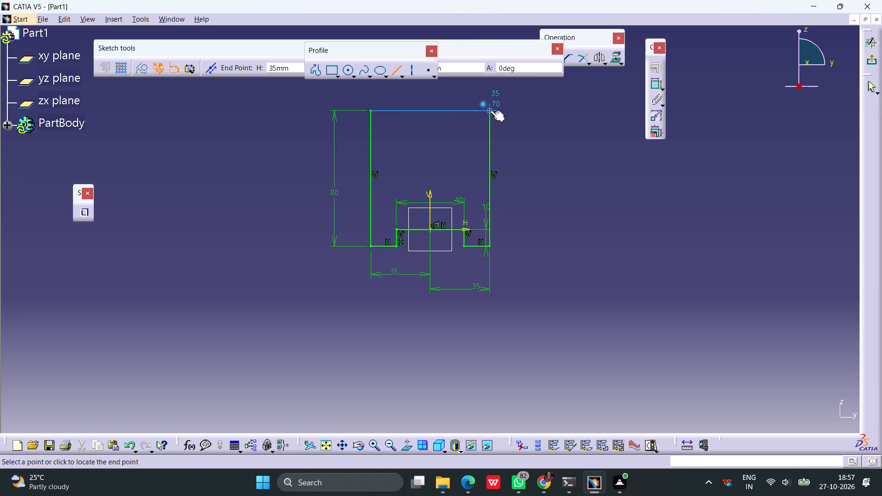
pyautogui.click(490, 110)
pyautogui.click(621, 182)
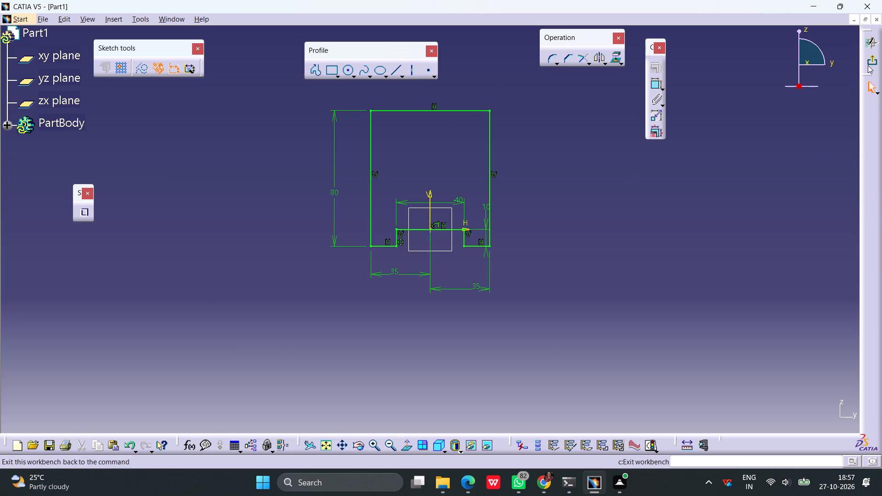
# Exit the sketch and pad the closed profile with a 40 mm length and mirrored extent.
pyautogui.click(869, 62)
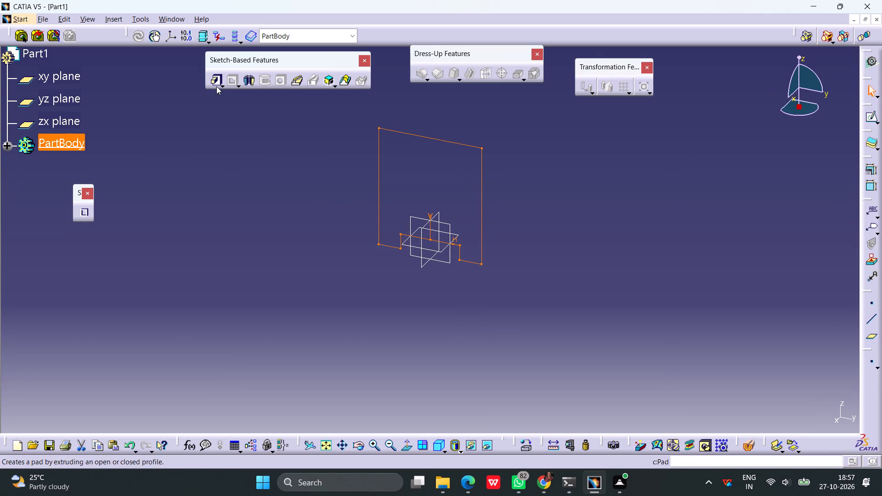
pyautogui.click(216, 86)
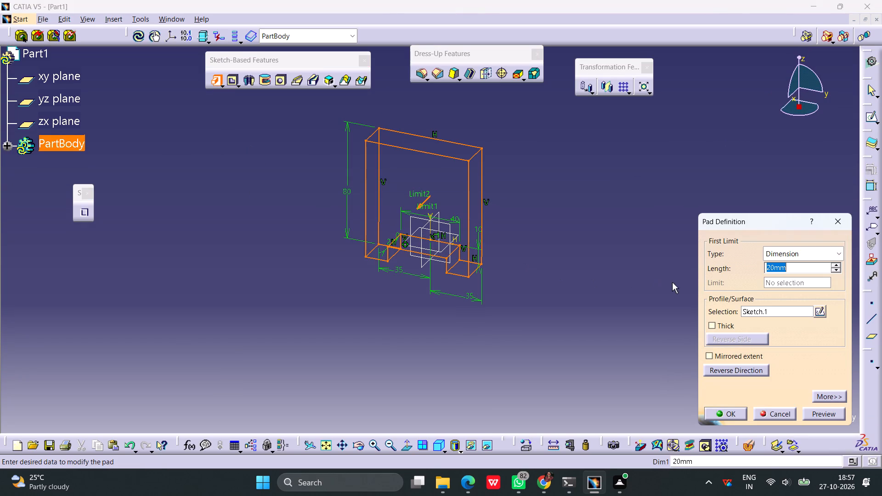
pyautogui.write('40')
pyautogui.click(723, 360)
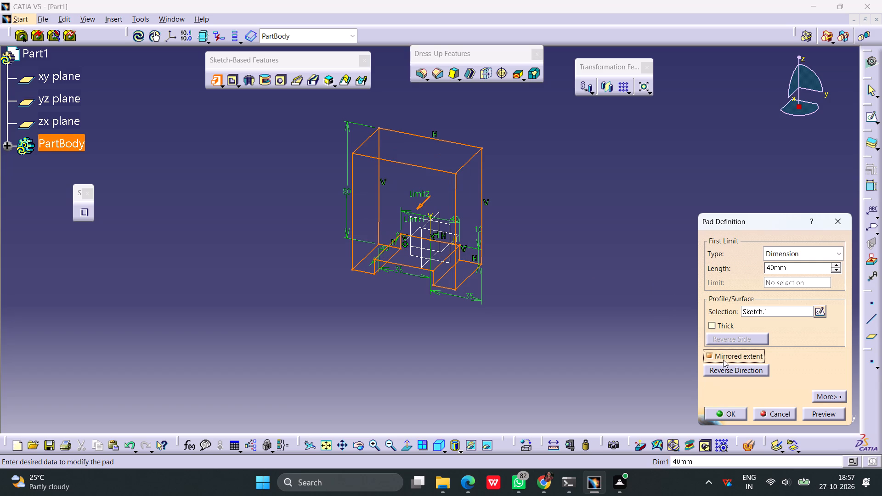
pyautogui.click(742, 411)
pyautogui.click(633, 357)
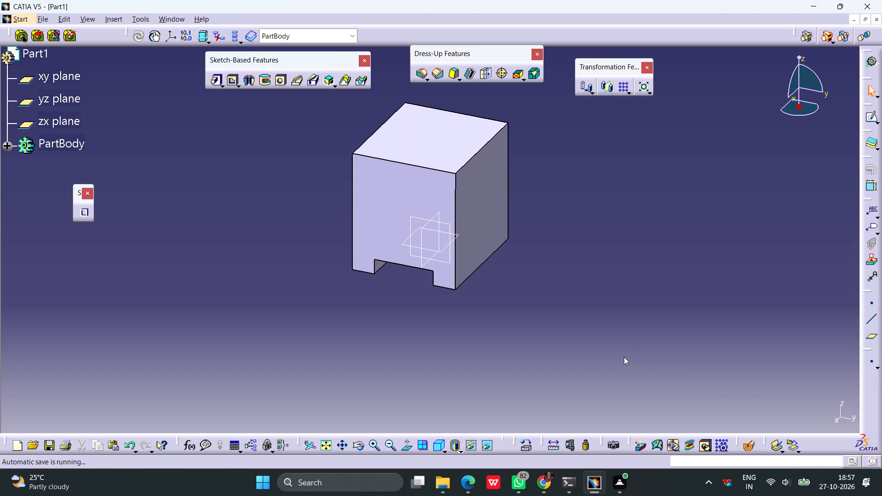
# Sketch a centered rectangle about 19 mm high on the block's +y side face, centered on the V axis about 47 mm above the origin.
pyautogui.click(493, 201)
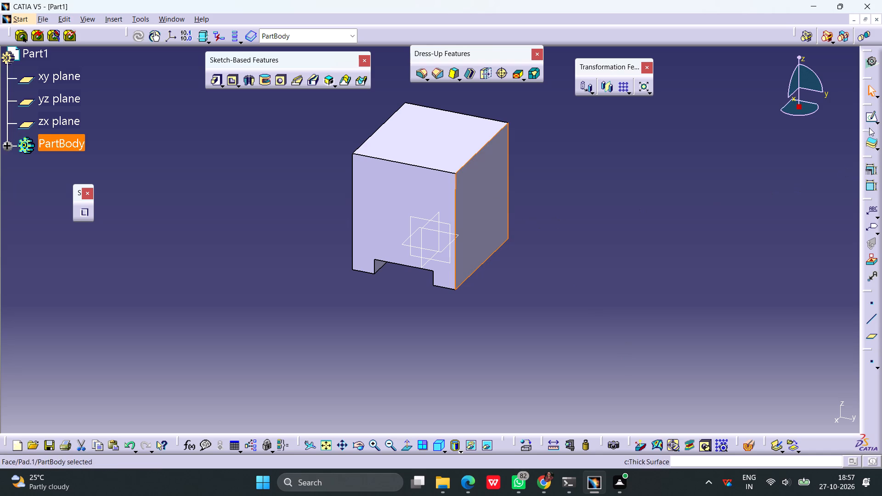
pyautogui.click(871, 119)
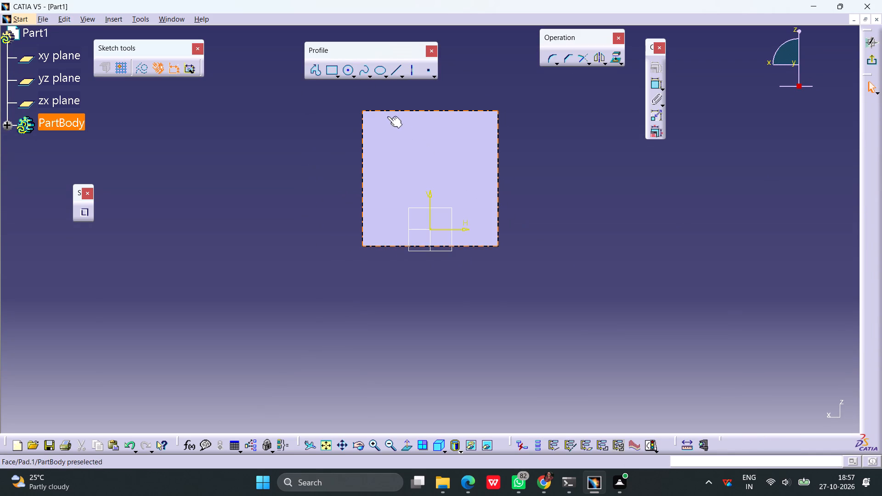
pyautogui.click(338, 78)
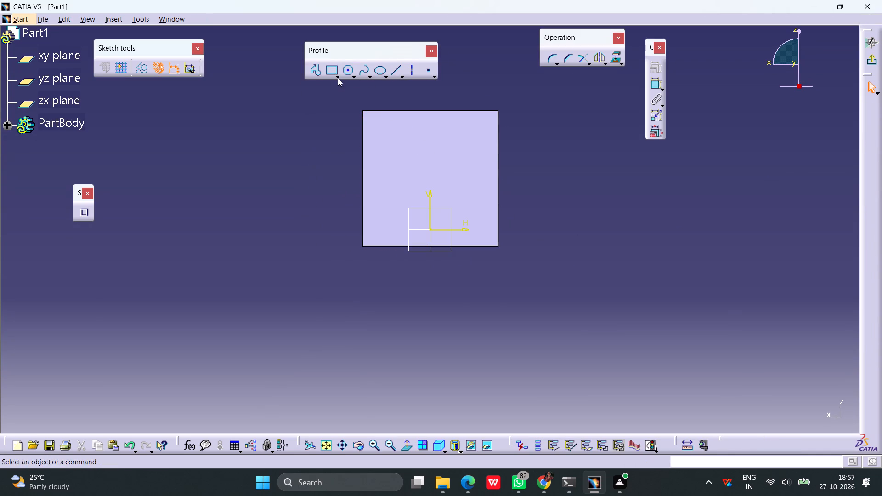
pyautogui.click(338, 77)
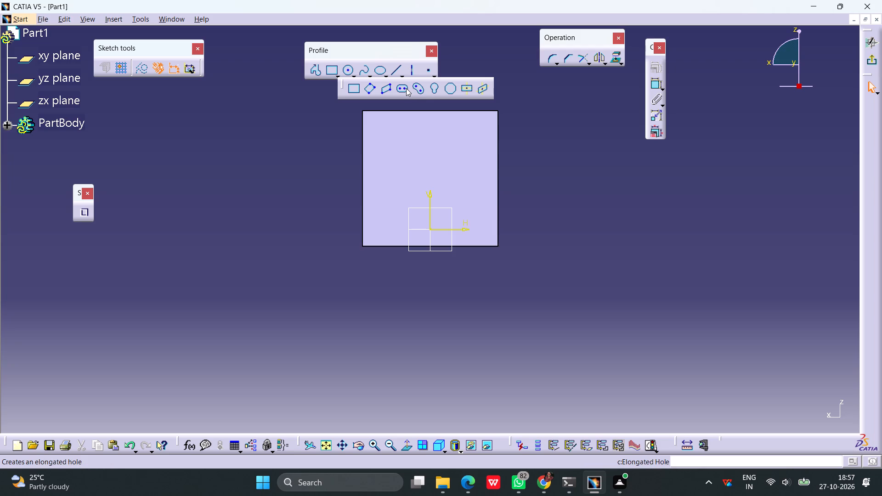
pyautogui.click(463, 91)
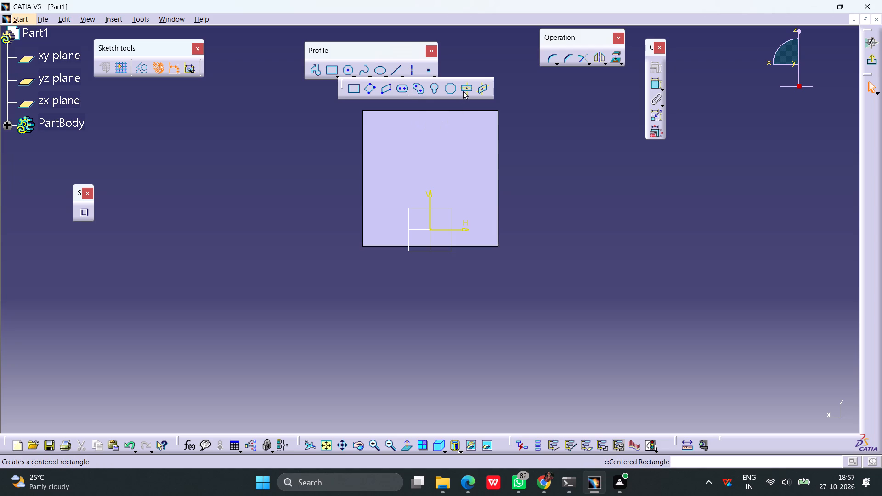
pyautogui.click(432, 149)
pyautogui.click(452, 132)
pyautogui.click(548, 166)
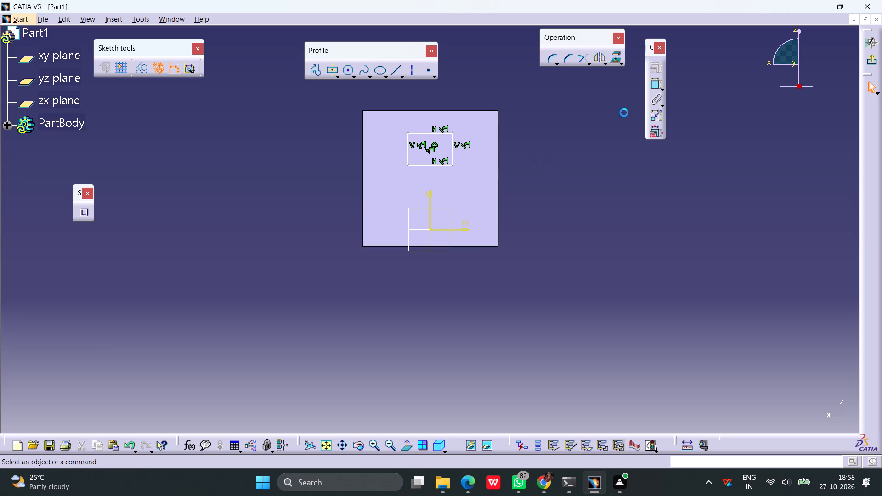
# Dimension the rectangle's right vertical side from the face's right edge and set the distance to 20 mm.
pyautogui.click(653, 83)
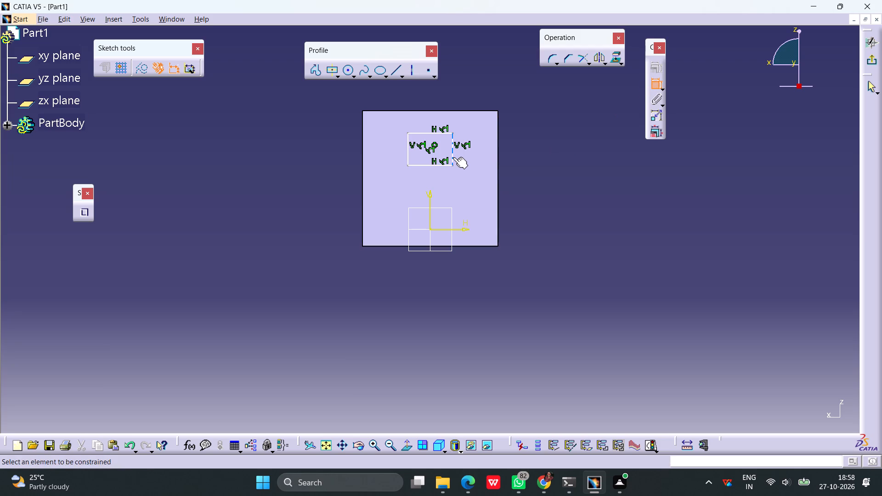
pyautogui.click(452, 159)
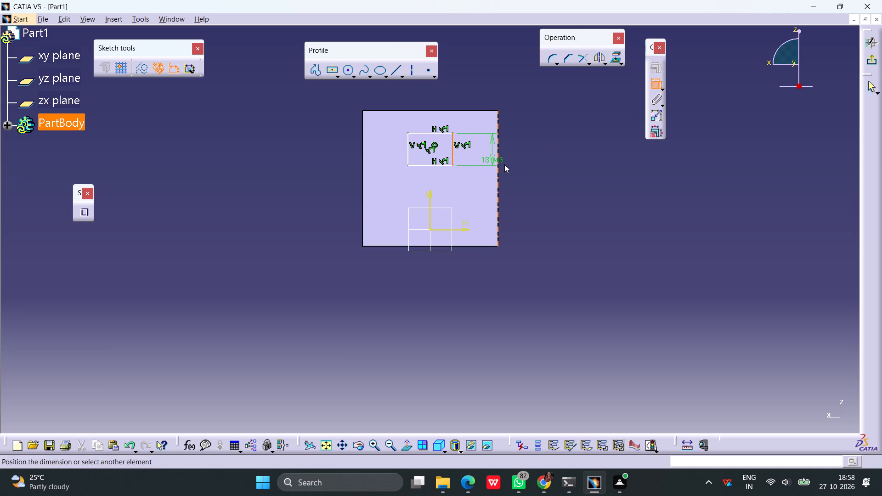
pyautogui.click(499, 169)
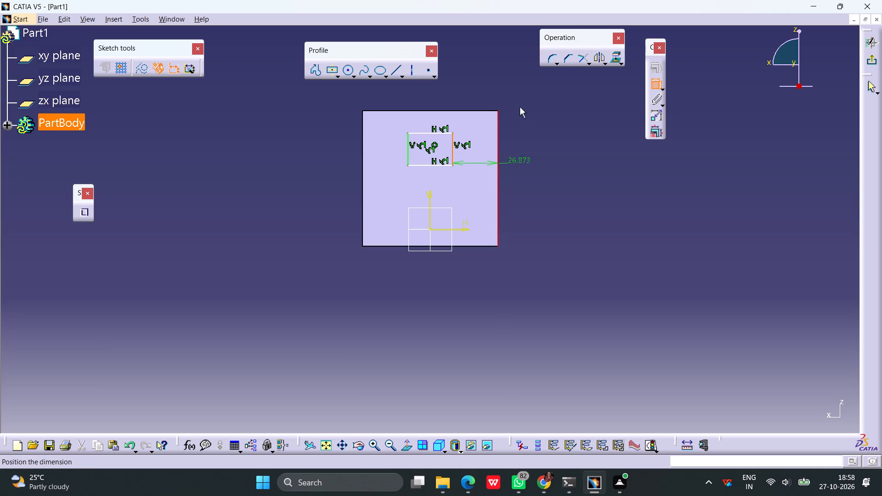
pyautogui.click(520, 157)
pyautogui.doubleClick(521, 161)
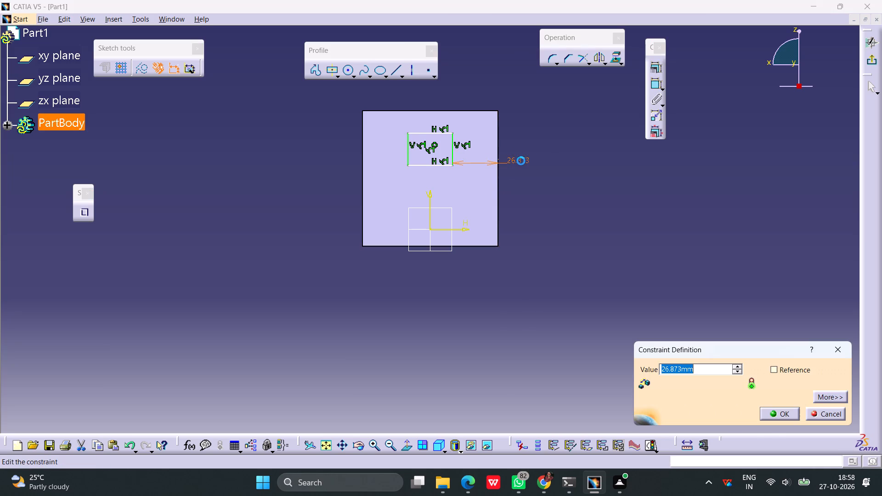
pyautogui.write('20')
pyautogui.press('Return')
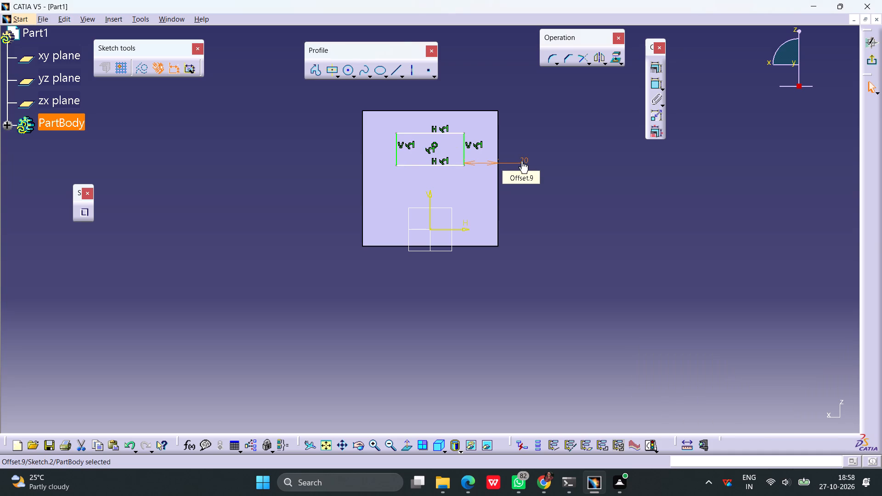
pyautogui.click(551, 188)
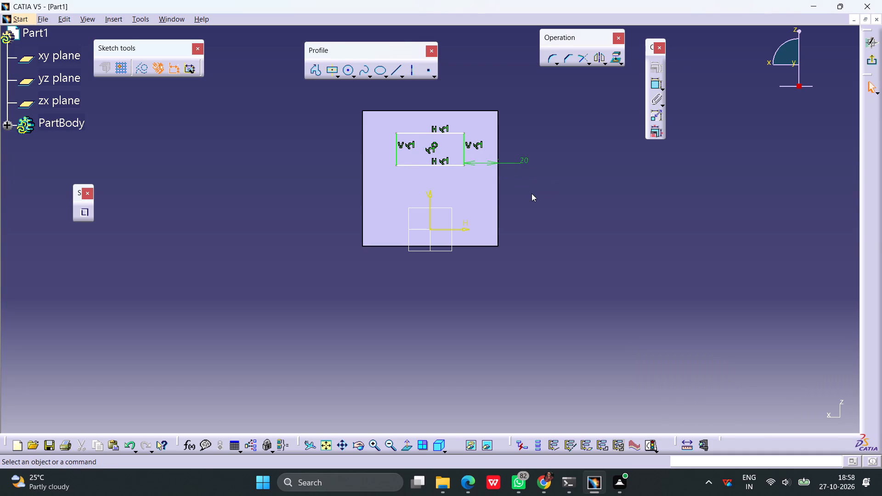
# Dimension the rectangle's lower horizontal side from the face's bottom edge and set the distance to 30 mm.
pyautogui.click(450, 165)
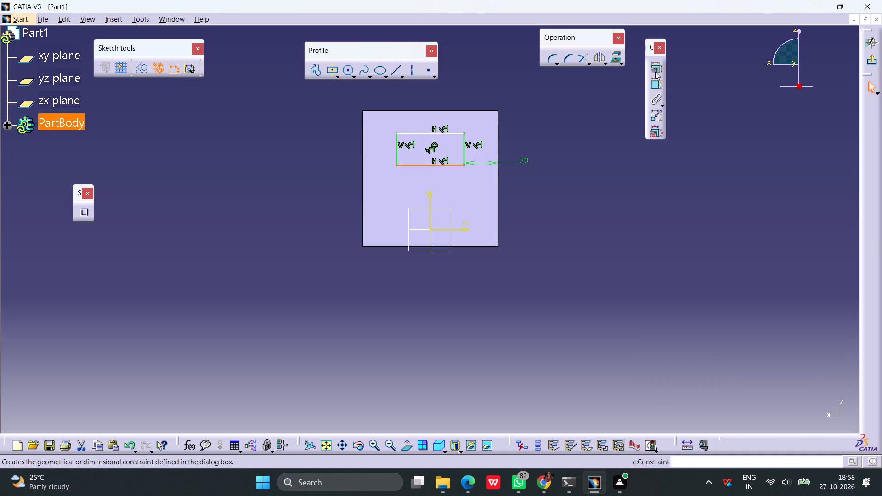
pyautogui.click(655, 70)
pyautogui.click(815, 411)
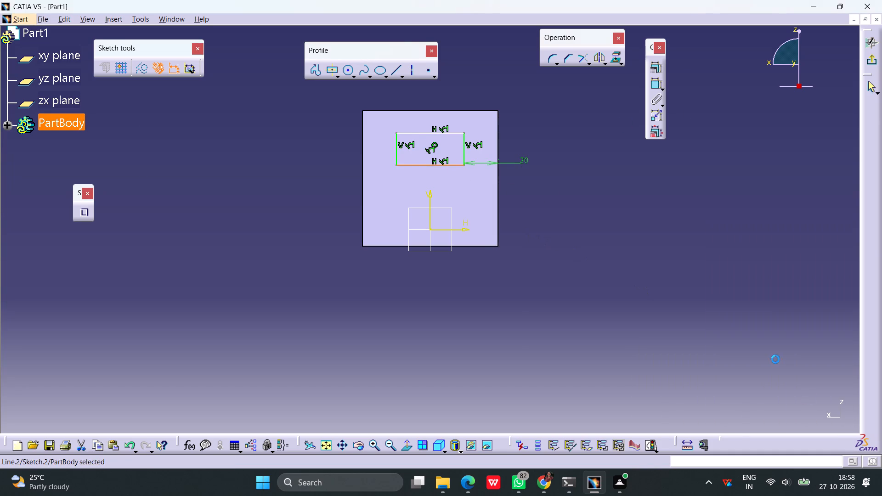
pyautogui.click(652, 88)
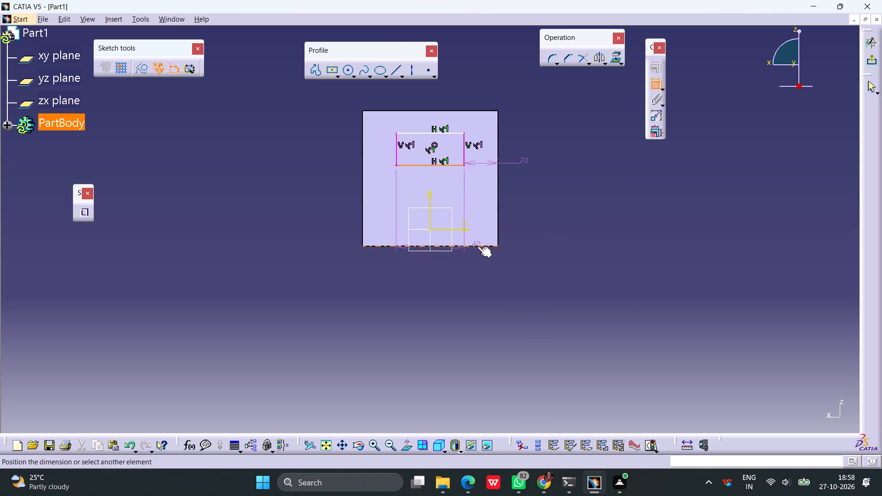
pyautogui.click(480, 245)
pyautogui.click(537, 276)
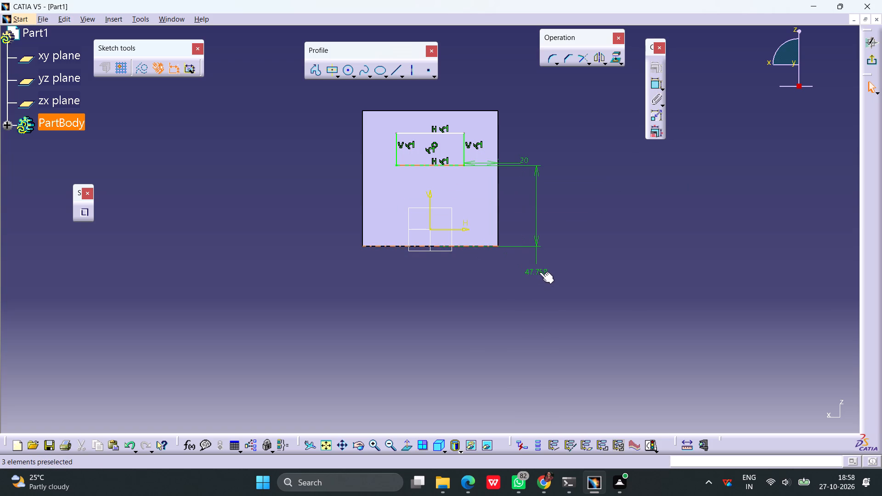
pyautogui.doubleClick(538, 271)
pyautogui.write('30')
pyautogui.press('Return')
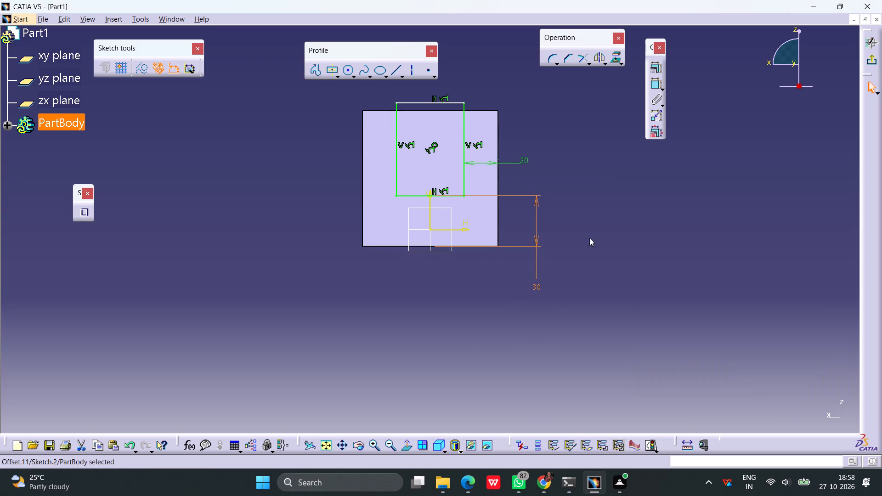
pyautogui.click(589, 238)
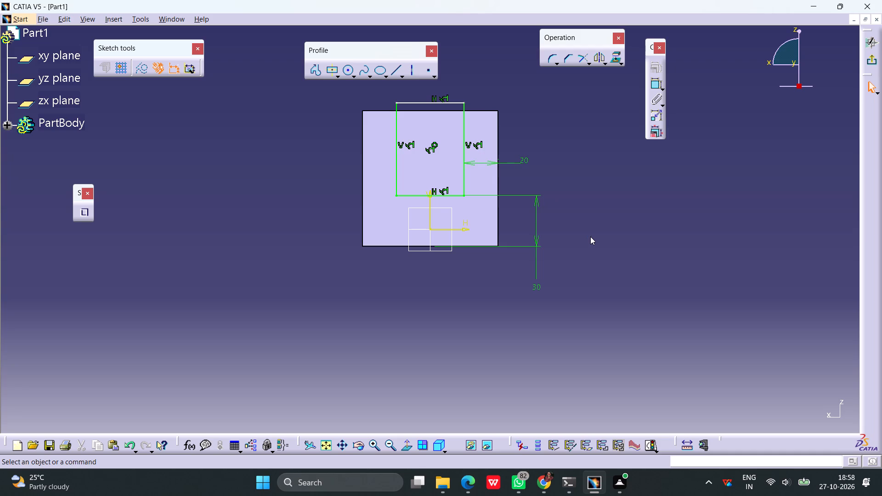
# Exit the sketch and pocket the rectangle through the block with the Up to next limit type.
pyautogui.click(867, 59)
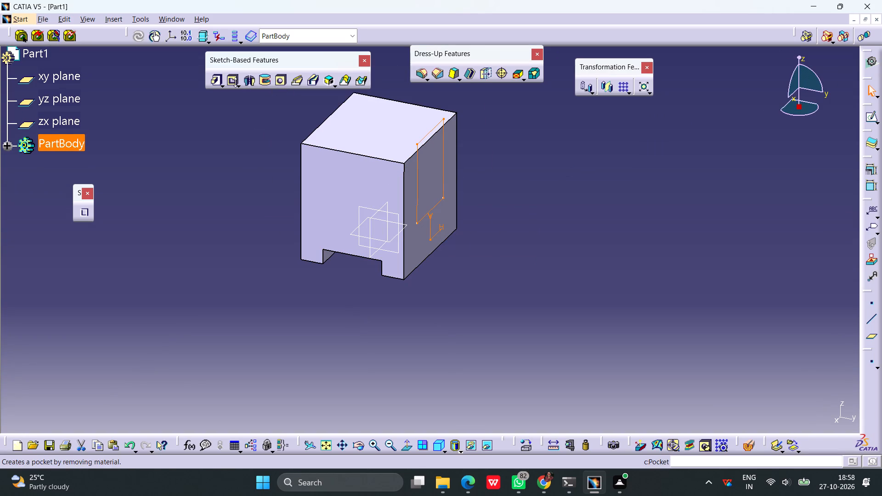
pyautogui.click(231, 82)
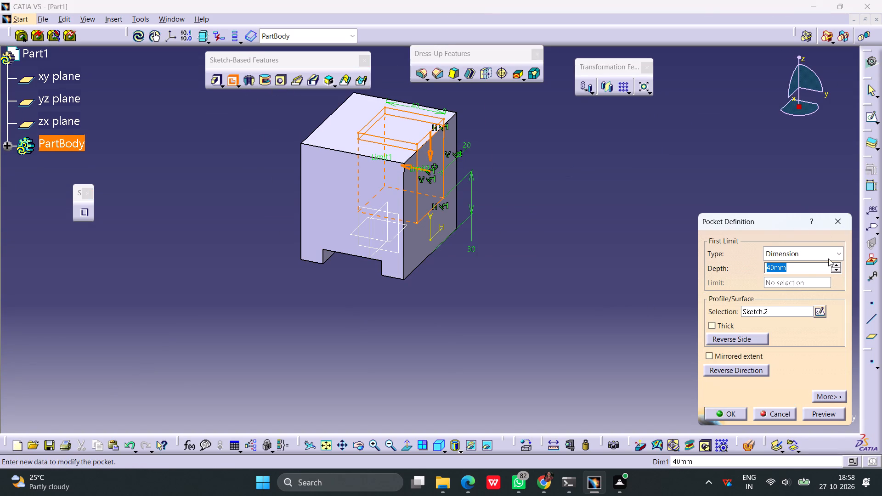
pyautogui.click(828, 255)
pyautogui.click(807, 283)
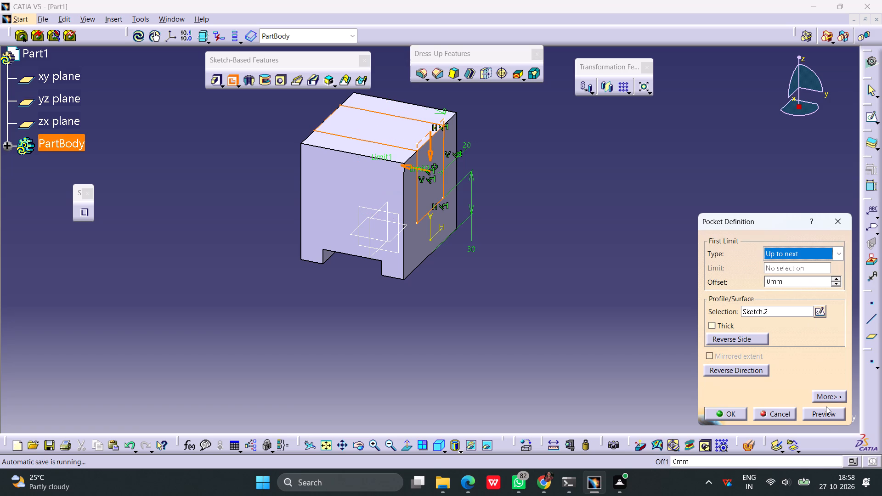
pyautogui.click(826, 418)
pyautogui.click(731, 416)
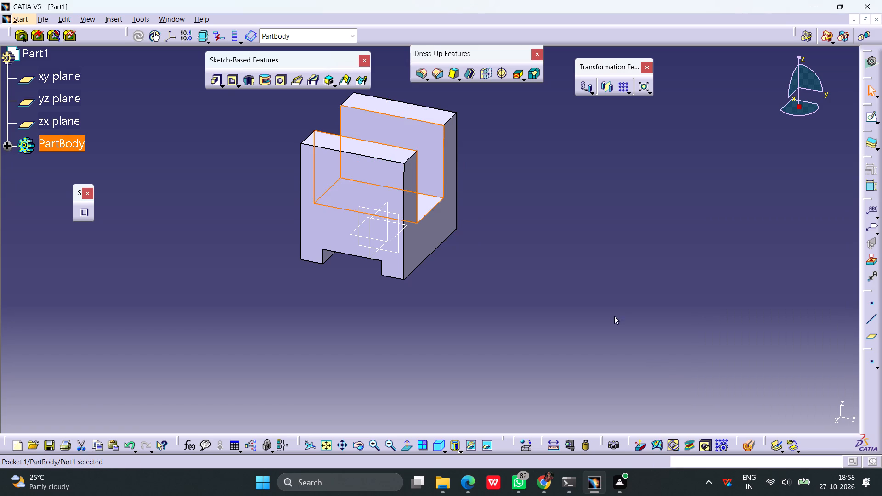
pyautogui.click(614, 313)
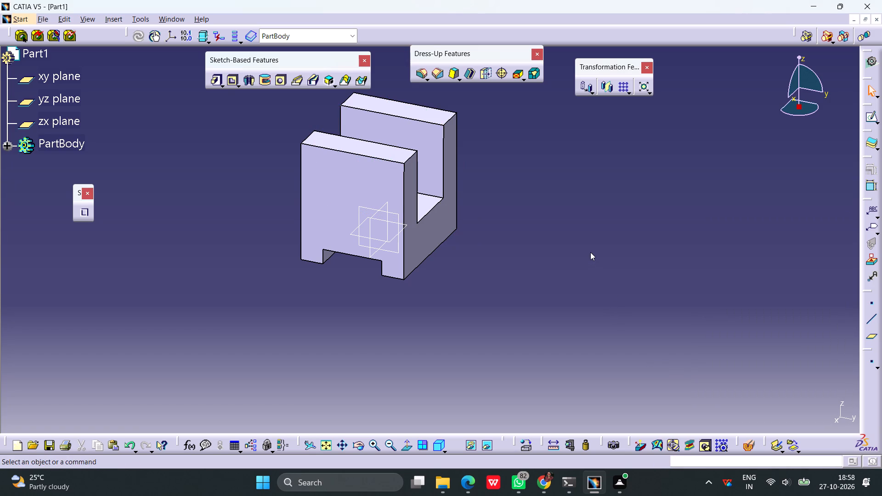
# Fillet the top outer edge of each upright wall on the +y side with a 20 mm radius, as two separate edge fillets.
pyautogui.click(424, 74)
pyautogui.click(439, 86)
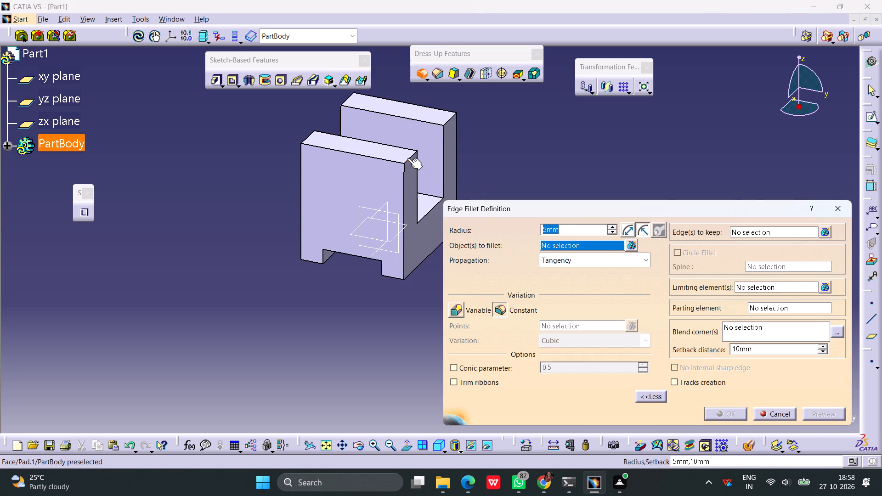
pyautogui.click(407, 158)
pyautogui.write('20')
pyautogui.press('Return')
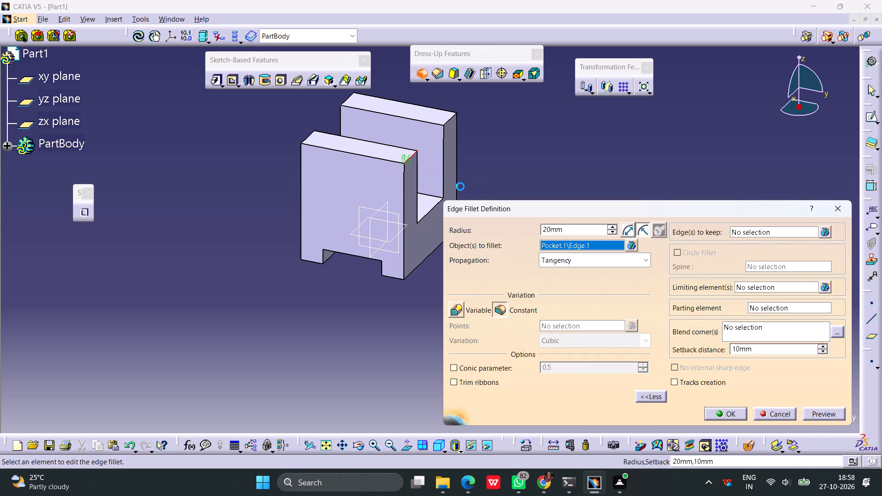
pyautogui.click(555, 183)
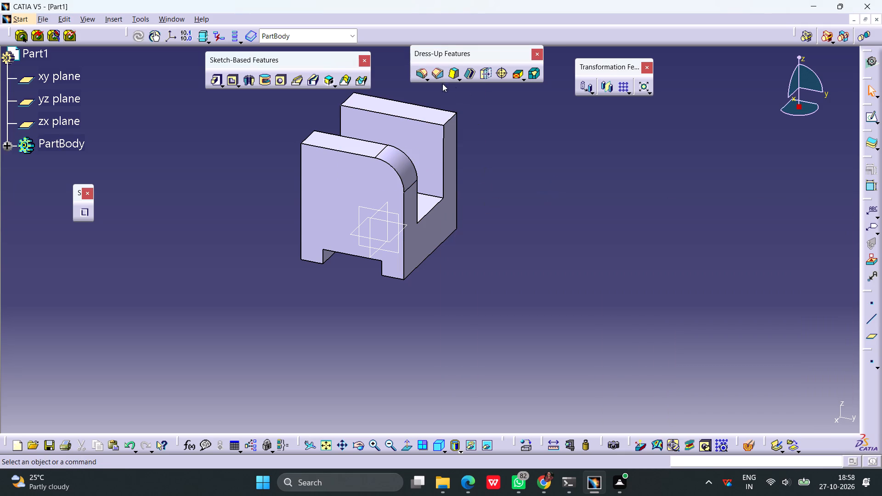
pyautogui.click(423, 77)
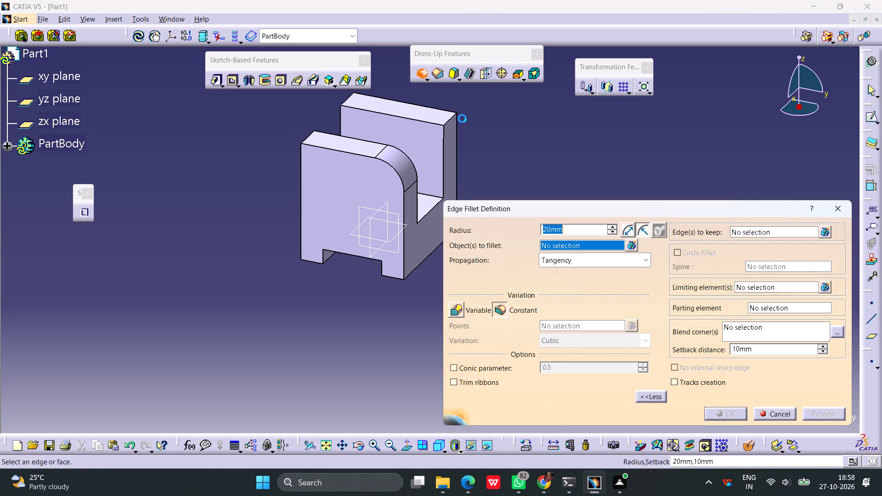
pyautogui.click(451, 118)
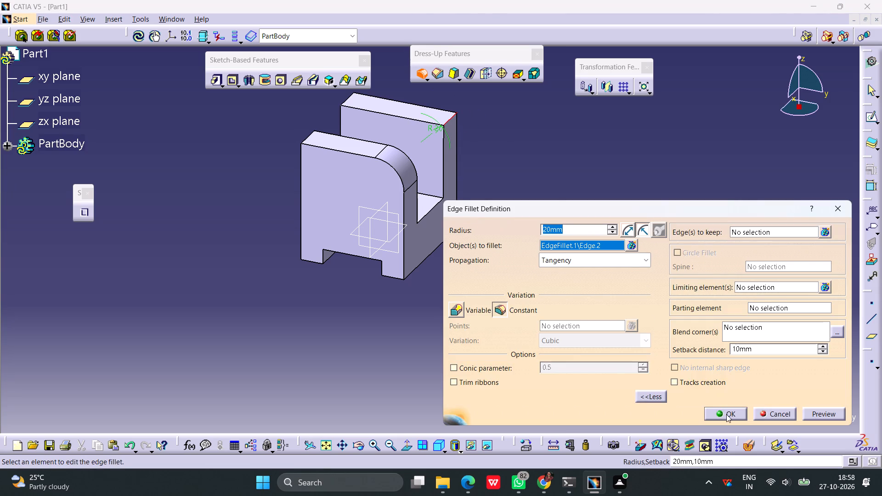
pyautogui.click(726, 414)
# Fillet the top outer edge of each upright wall on the opposite, -y side with a 20 mm radius, as two separate edge fillets.
pyautogui.click(424, 77)
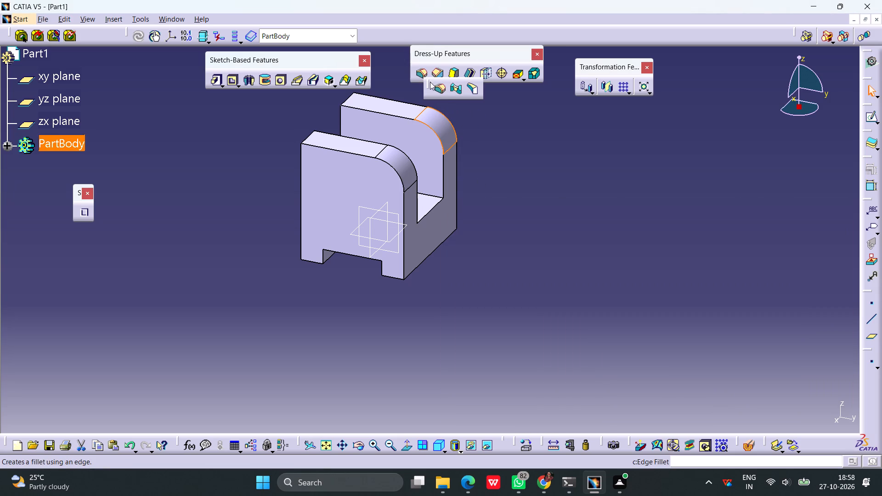
pyautogui.click(440, 90)
pyautogui.moveTo(252, 215); pyautogui.dragTo(252, 216, button='middle')
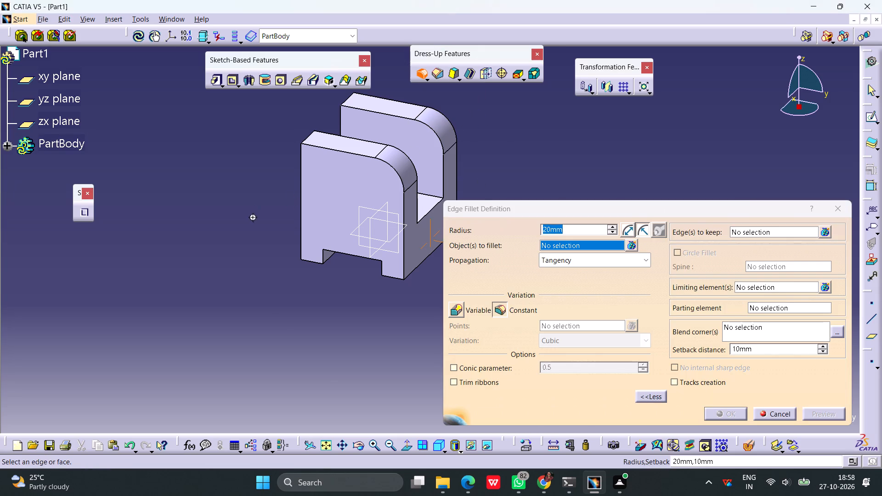
pyautogui.moveTo(252, 216); pyautogui.dragTo(330, 241, button='middle')
pyautogui.moveTo(252, 216); pyautogui.dragTo(330, 235, button='right')
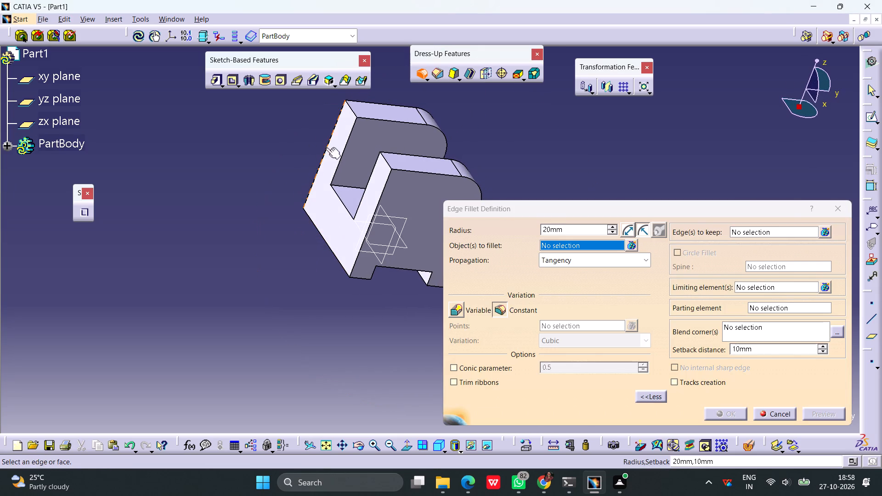
pyautogui.click(352, 111)
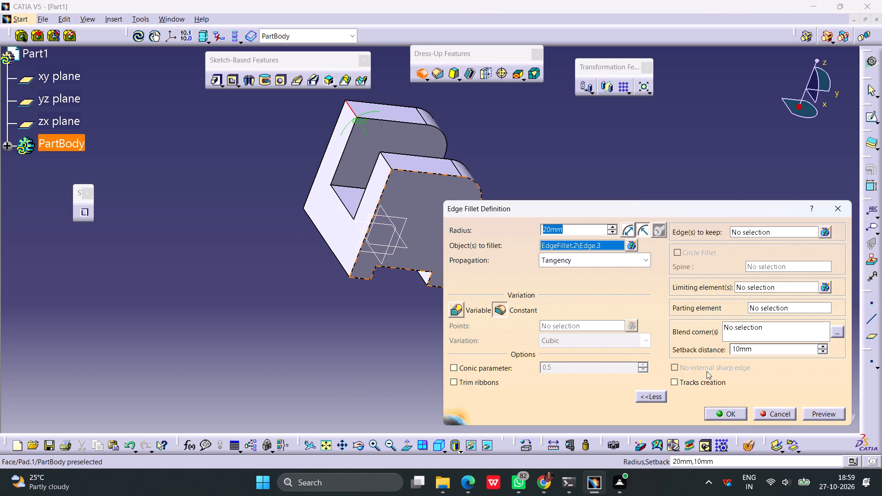
pyautogui.click(719, 411)
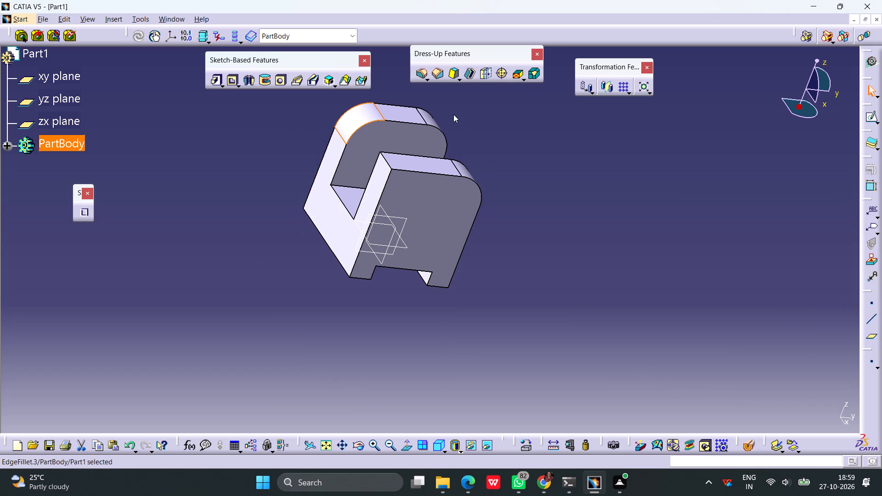
pyautogui.click(423, 75)
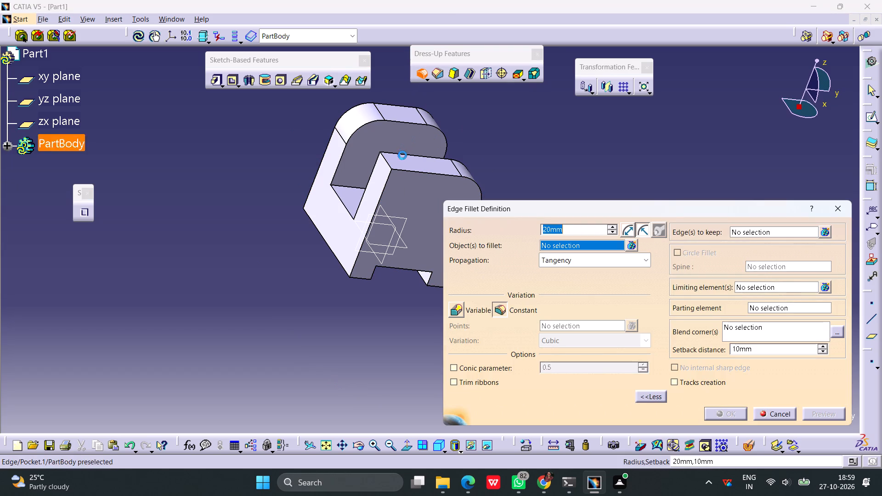
pyautogui.click(389, 166)
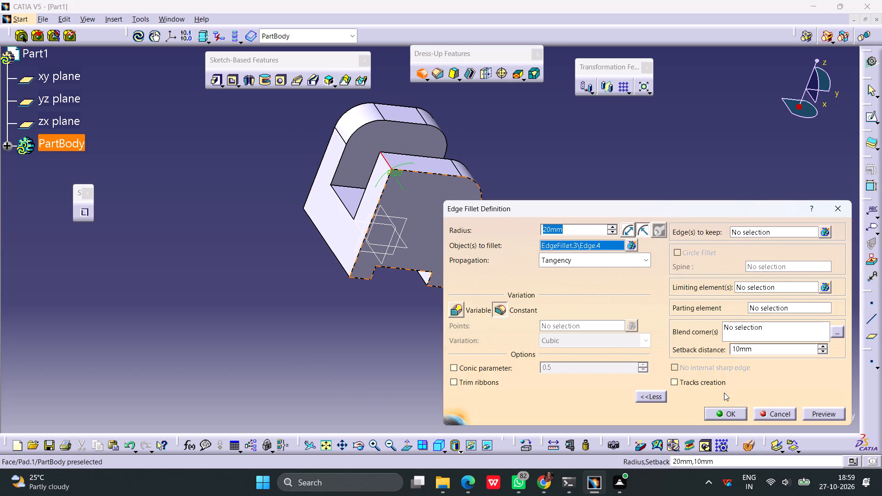
pyautogui.click(725, 418)
pyautogui.click(602, 266)
# Sketch a centered rectangle about 22 mm wide and 21 mm high on the +y side face, centered on the V axis just above the origin.
pyautogui.moveTo(600, 265); pyautogui.dragTo(584, 269, button='middle')
pyautogui.moveTo(600, 267); pyautogui.dragTo(584, 269, button='right')
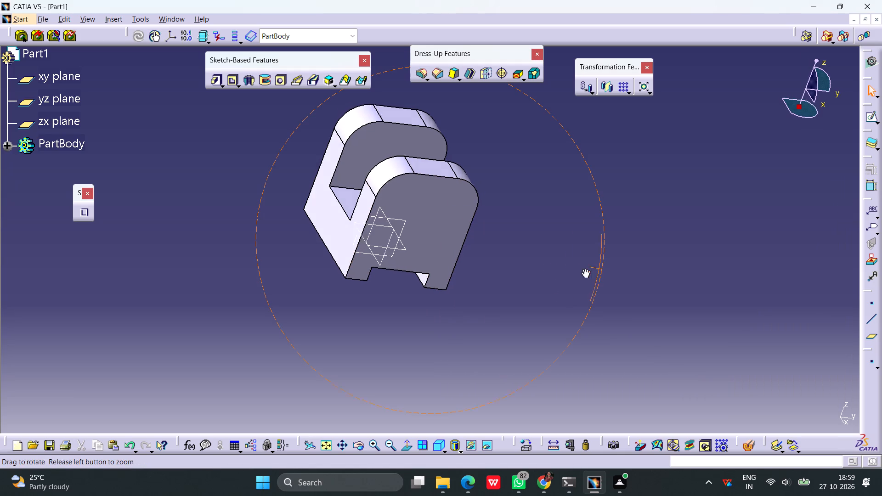
pyautogui.moveTo(584, 269); pyautogui.dragTo(460, 250, button='right')
pyautogui.moveTo(584, 269); pyautogui.dragTo(460, 250, button='middle')
pyautogui.click(454, 229)
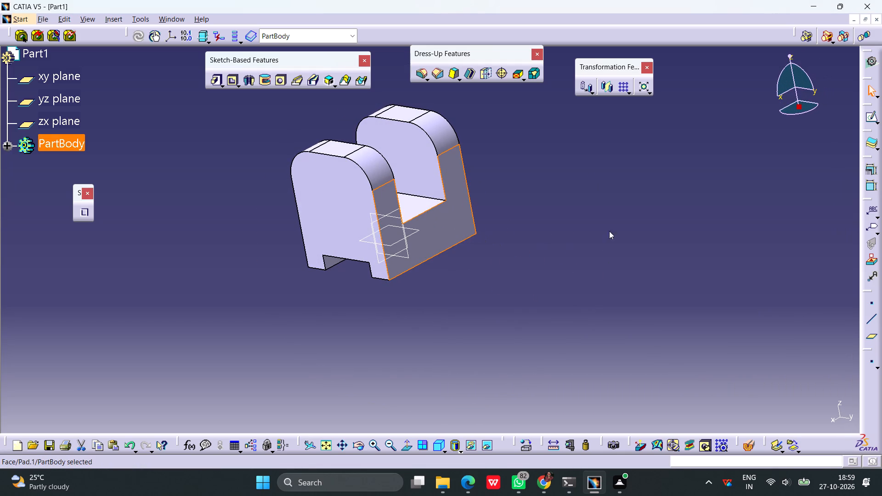
pyautogui.click(868, 118)
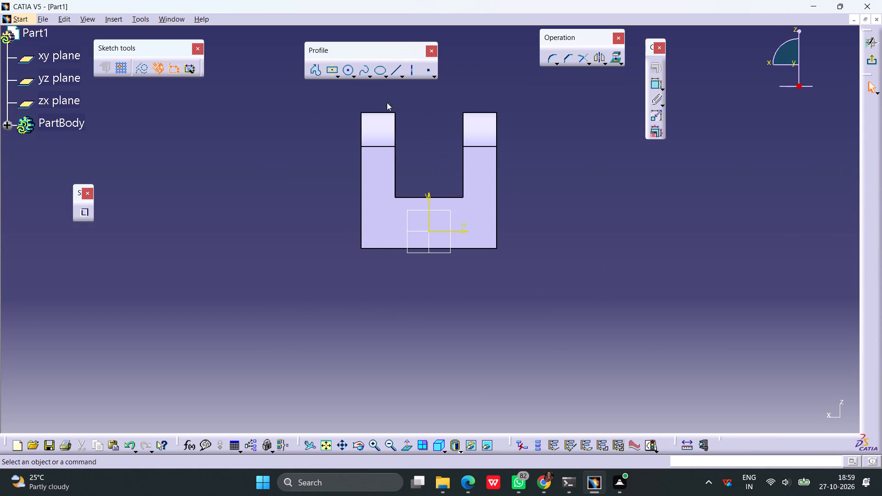
pyautogui.click(332, 71)
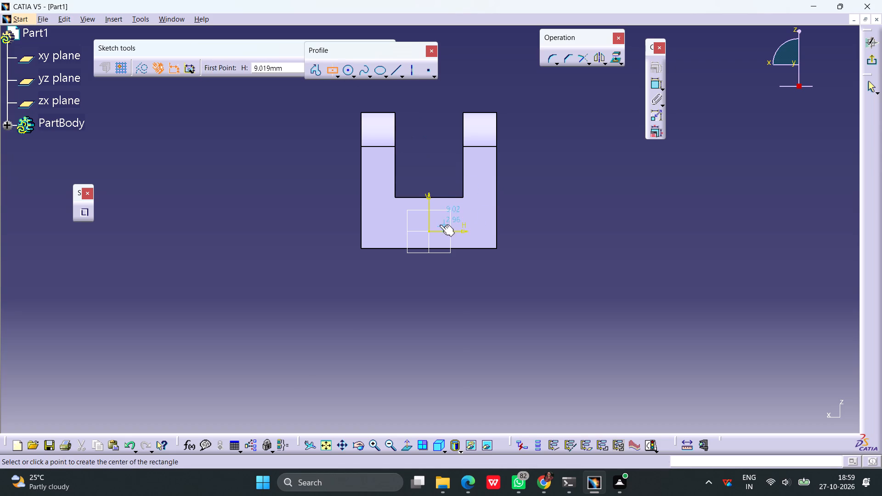
pyautogui.click(428, 218)
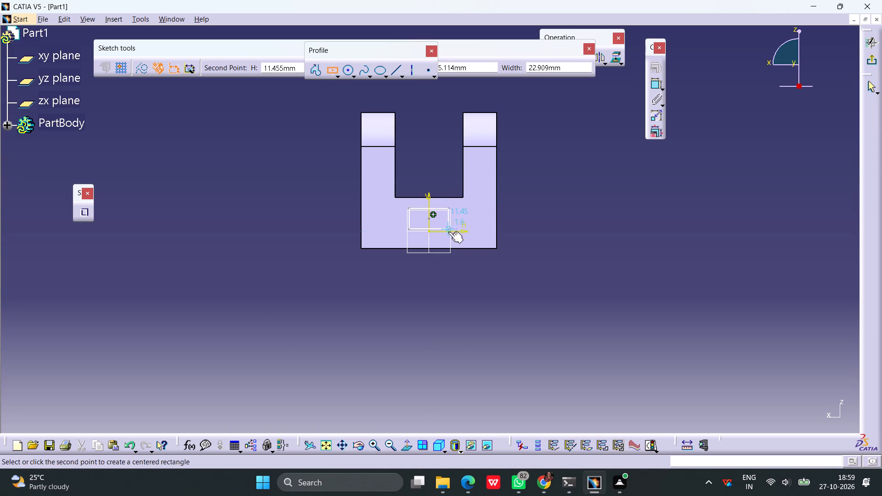
pyautogui.click(447, 237)
pyautogui.click(573, 238)
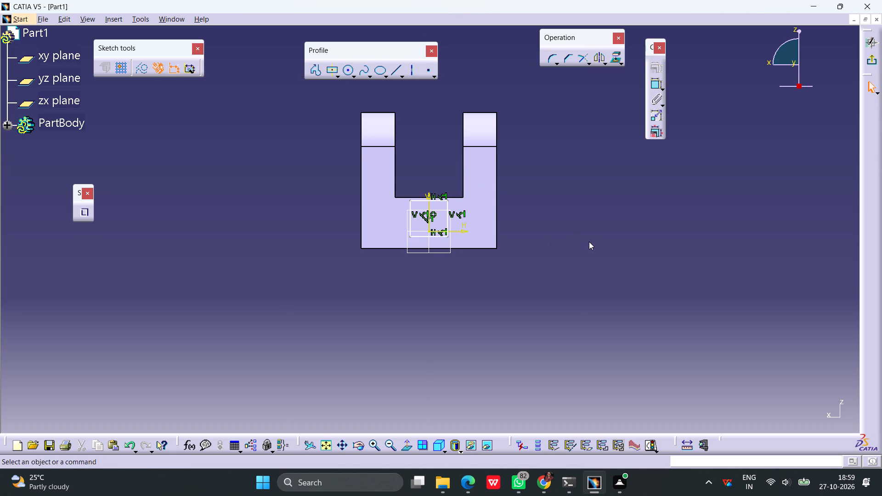
# Dimension the new rectangle's vertical side and set its length to 10 mm.
pyautogui.click(651, 82)
pyautogui.click(448, 220)
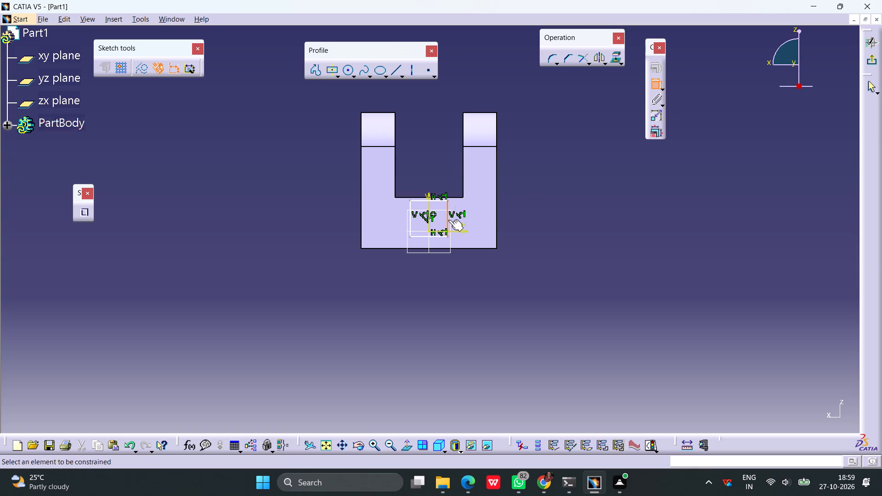
pyautogui.click(526, 225)
pyautogui.click(526, 223)
pyautogui.click(526, 223)
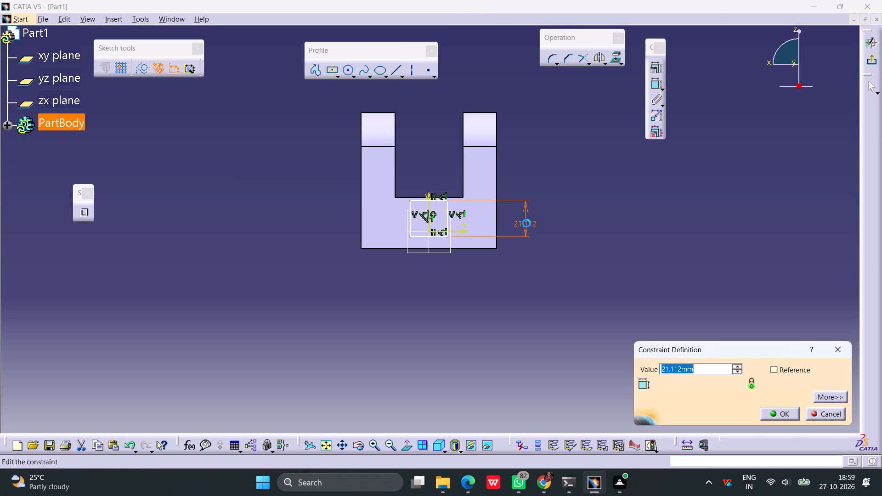
pyautogui.write('10')
pyautogui.press('Return')
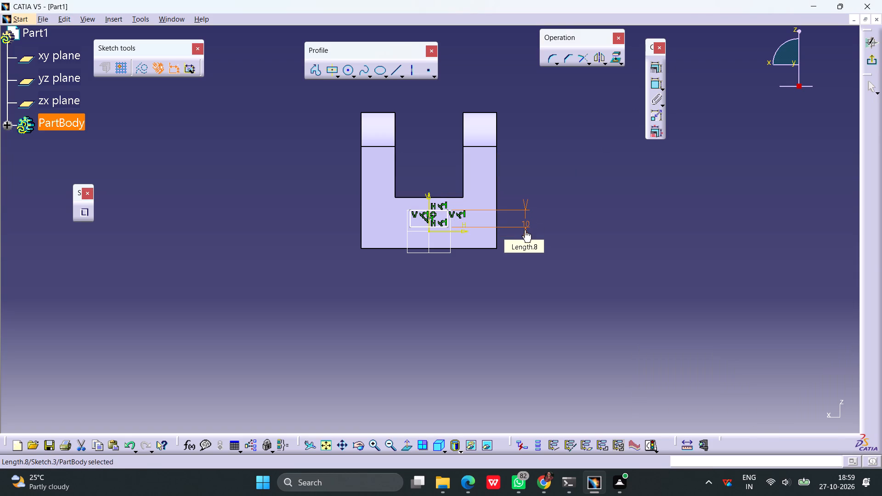
pyautogui.click(686, 253)
# Dimension the side-face rectangle's lower horizontal side and set its length to 30 mm.
pyautogui.click(420, 226)
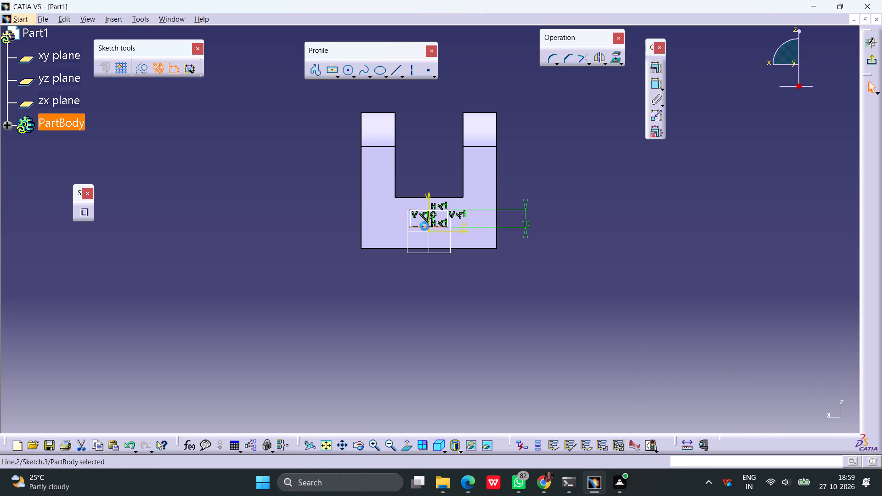
pyautogui.click(653, 85)
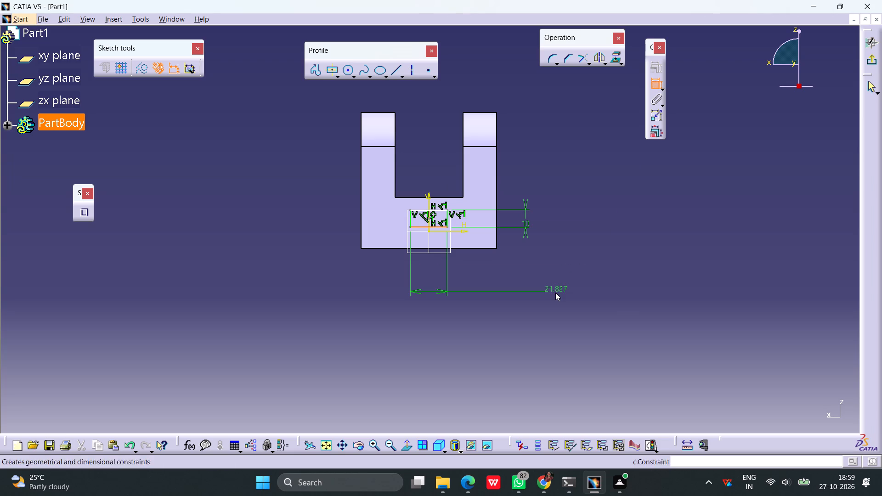
pyautogui.click(555, 293)
pyautogui.doubleClick(560, 290)
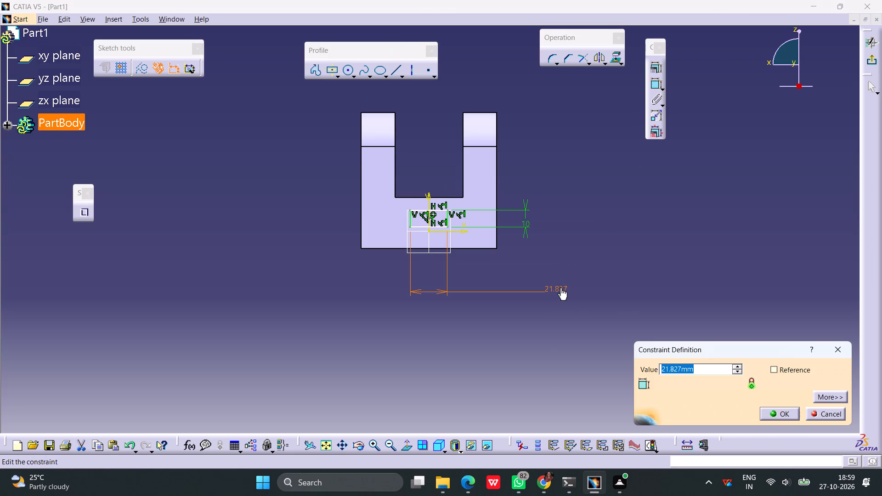
pyautogui.write('30')
pyautogui.press('Return')
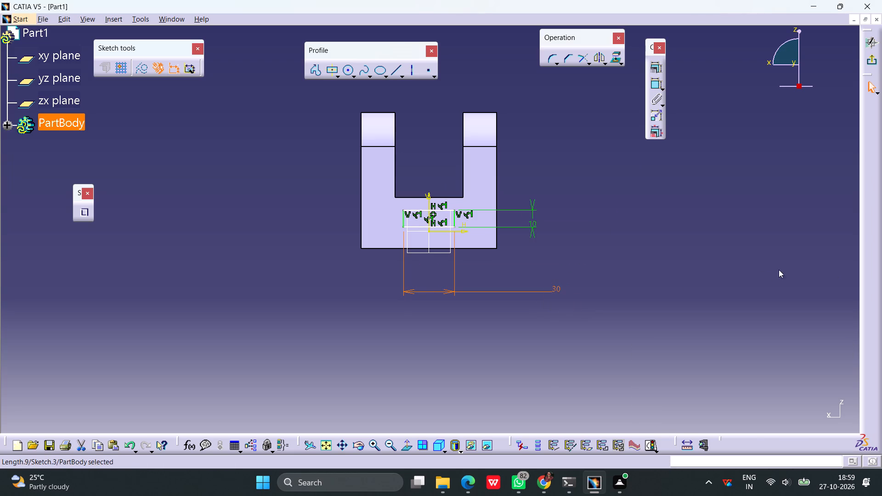
pyautogui.click(581, 238)
# Constrain the rectangle's lower side coincident with the part's bottom edge and exit the sketch.
pyautogui.click(417, 227)
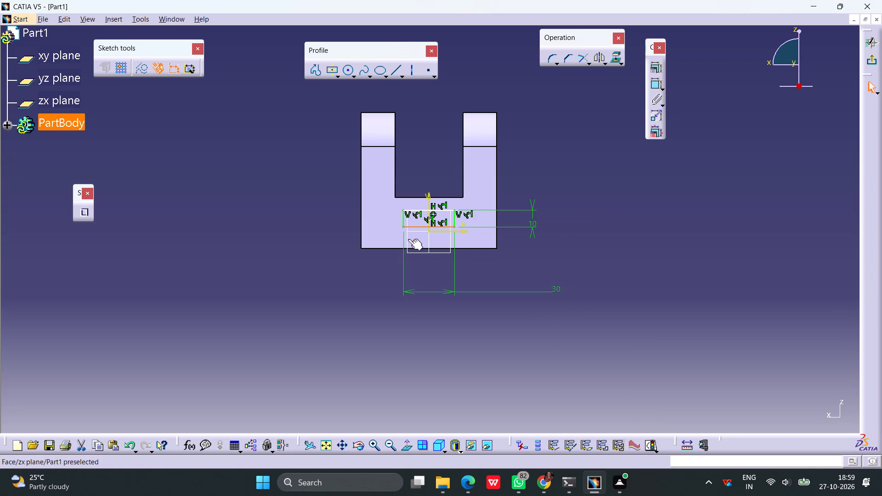
pyautogui.keyDown('ctrl'); pyautogui.click(415, 248); pyautogui.keyUp('ctrl')
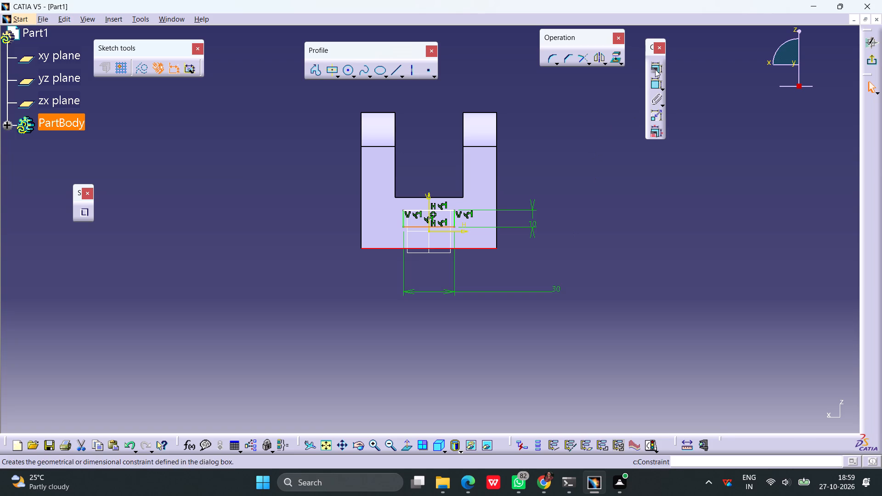
pyautogui.click(655, 69)
pyautogui.click(817, 252)
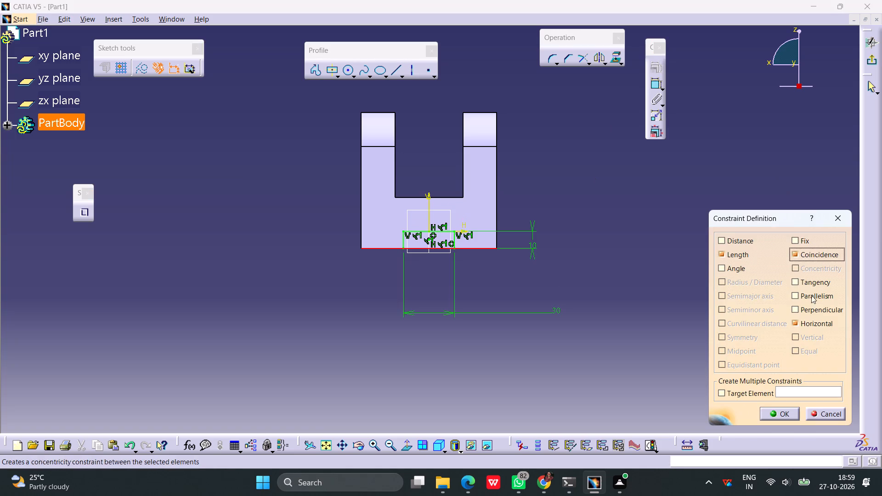
pyautogui.click(791, 411)
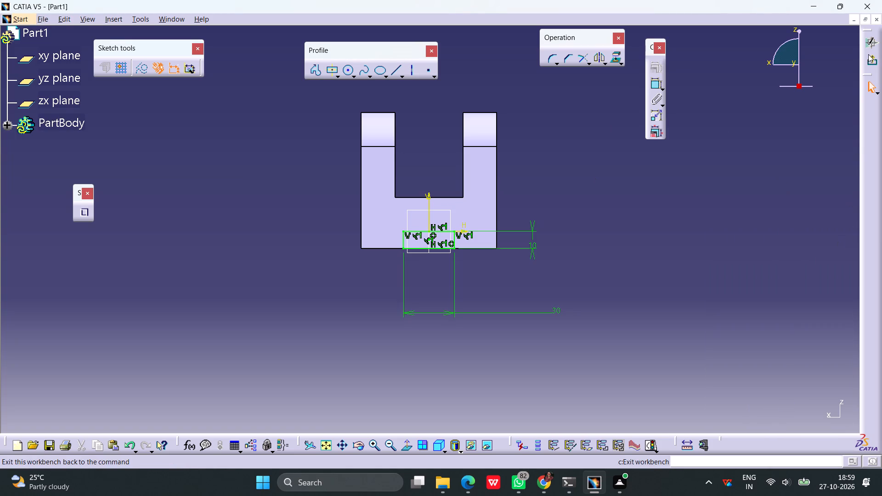
pyautogui.click(868, 59)
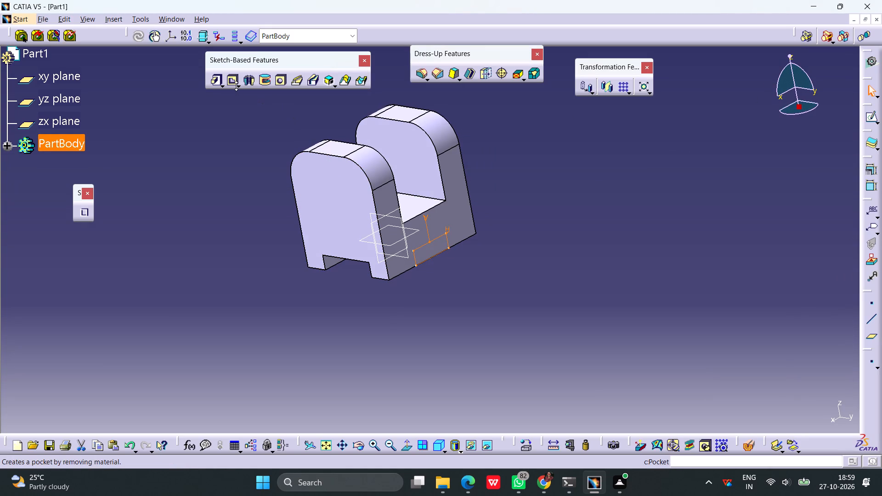
# Cut a pocket from the side-face rectangle sketch with the limit type Up to next.
pyautogui.click(234, 82)
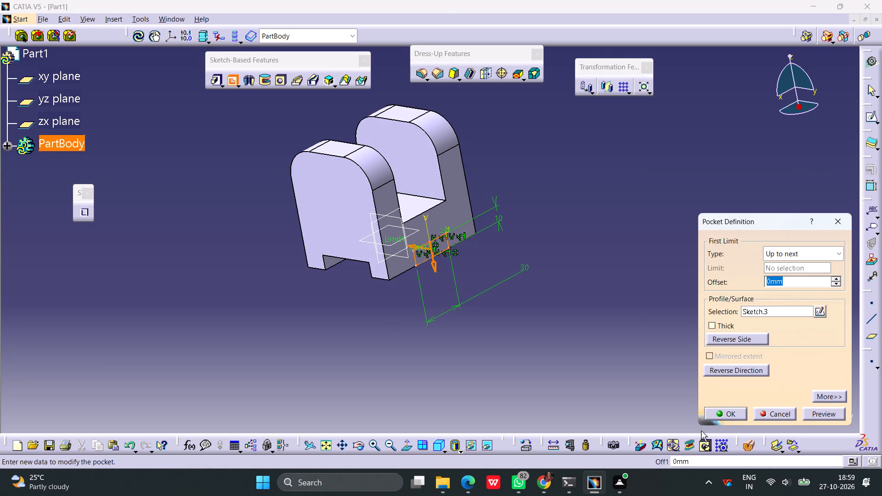
pyautogui.click(723, 411)
pyautogui.click(624, 301)
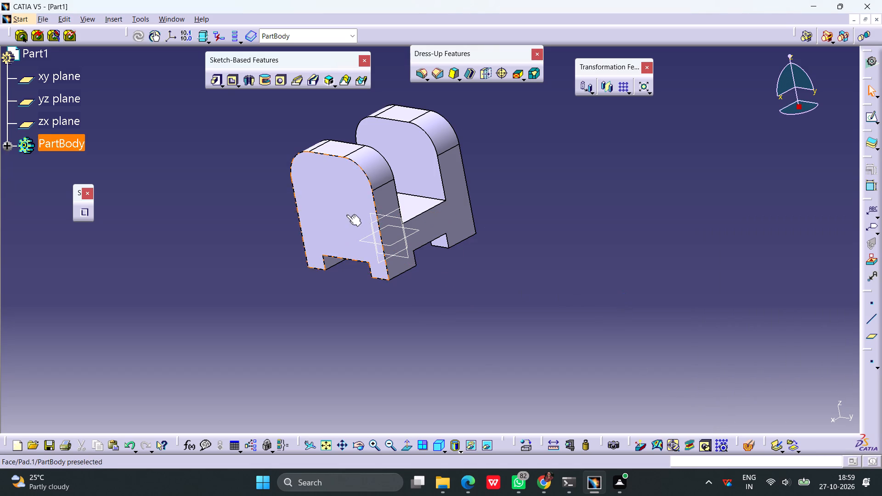
# Sketch a centered rectangle about 31 mm wide and 13 mm high on the +x wall's outer face, centered on the V axis near the top.
pyautogui.click(345, 206)
pyautogui.click(866, 119)
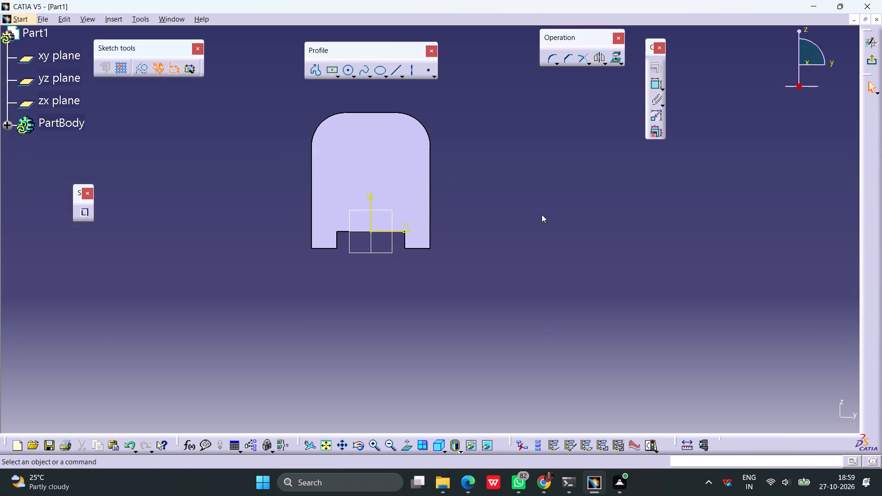
pyautogui.click(332, 72)
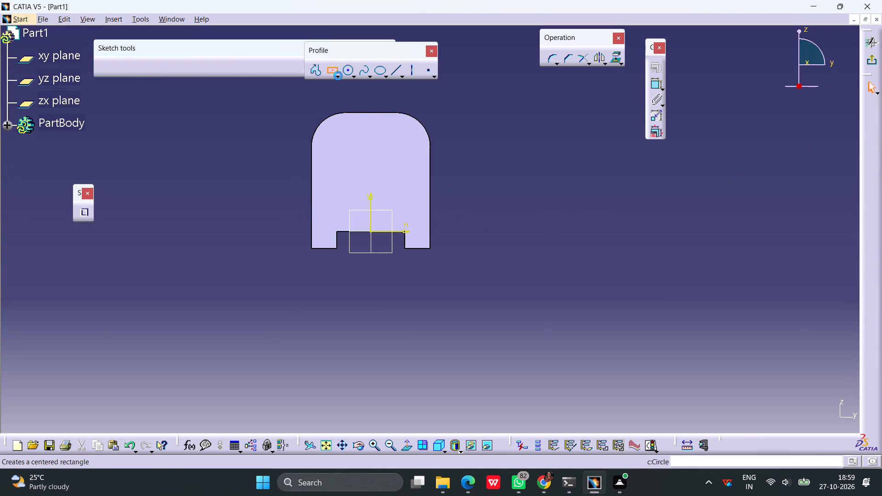
pyautogui.click(370, 149)
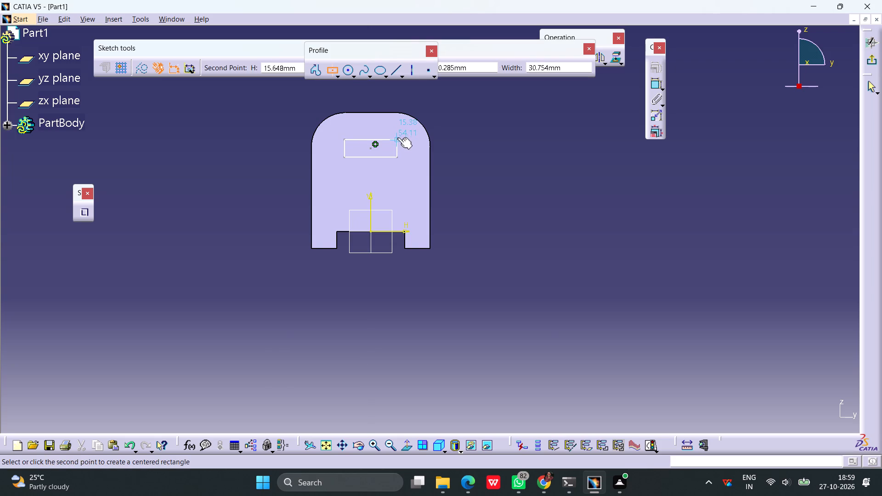
pyautogui.click(397, 137)
pyautogui.click(520, 180)
# Dimension the distance from the rectangle's center point to the wall's top edge and set it to 22 mm.
pyautogui.click(650, 87)
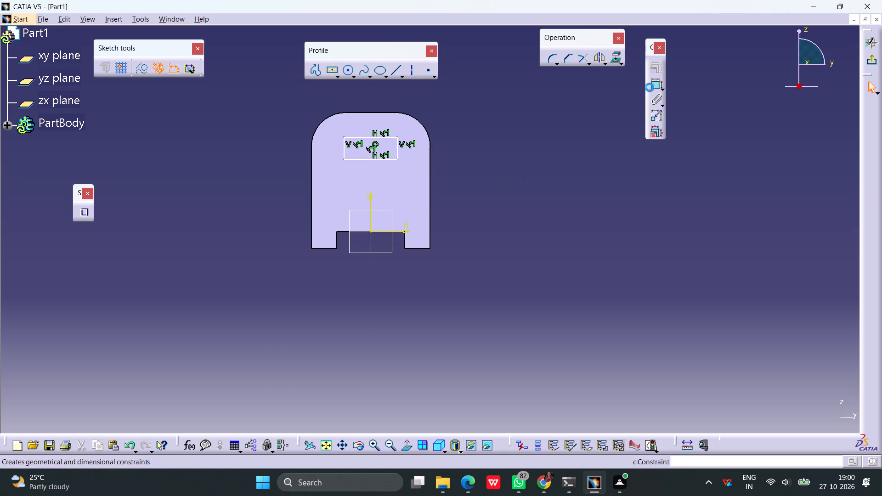
pyautogui.click(371, 149)
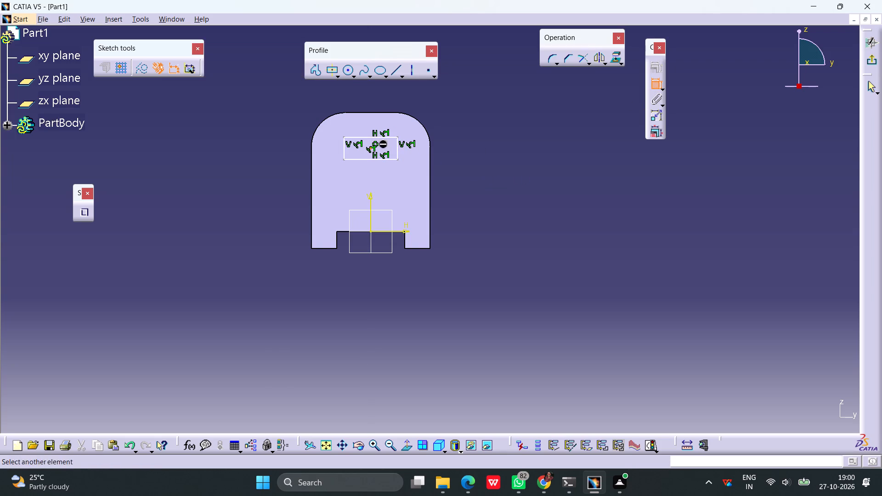
pyautogui.click(367, 114)
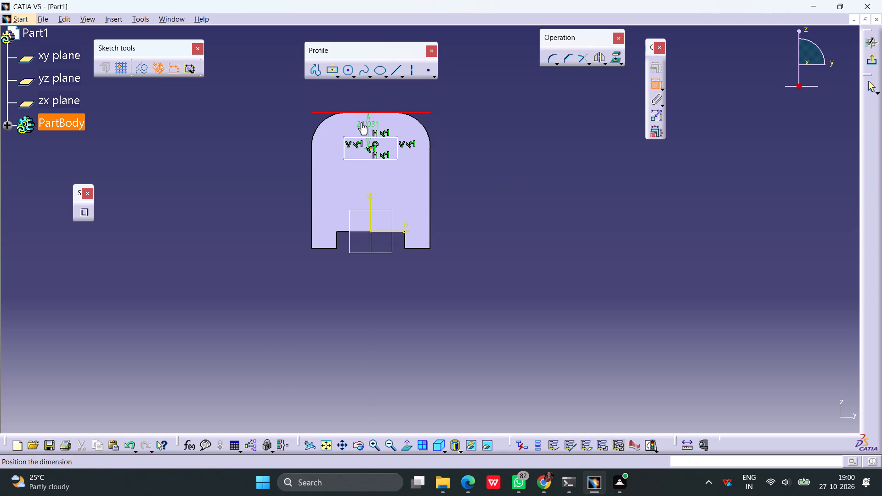
pyautogui.click(367, 104)
pyautogui.doubleClick(372, 100)
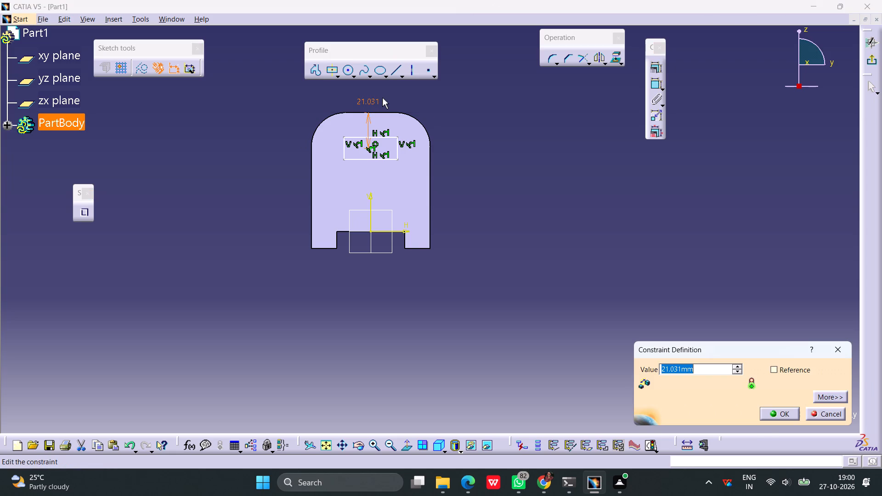
pyautogui.write('22')
pyautogui.press('Return')
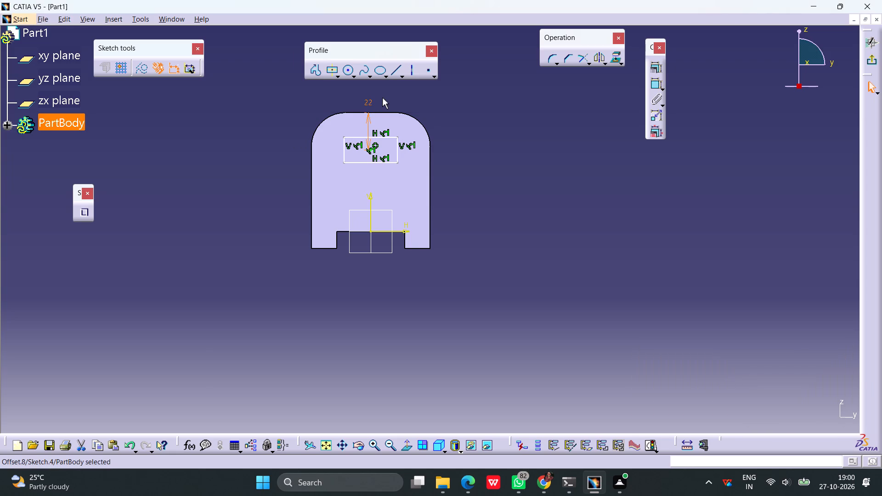
pyautogui.click(485, 165)
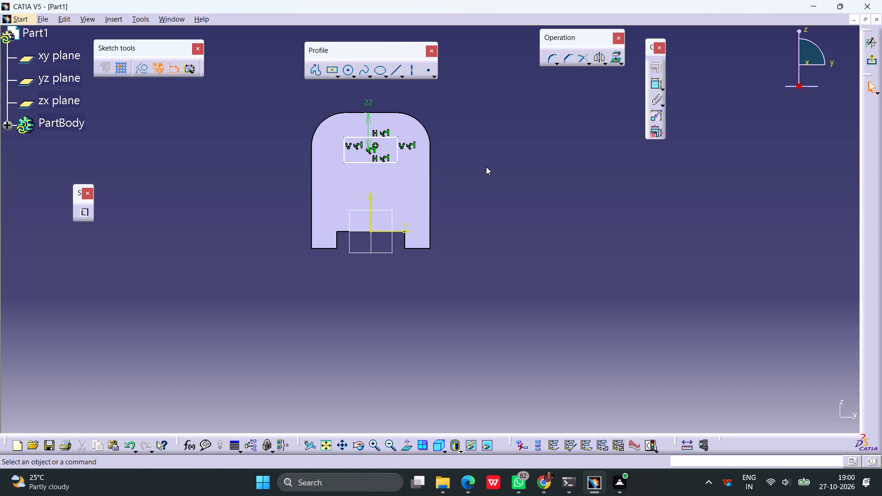
# Dimension the rectangle's vertical side and set its length to 16 mm.
pyautogui.click(396, 153)
pyautogui.click(650, 83)
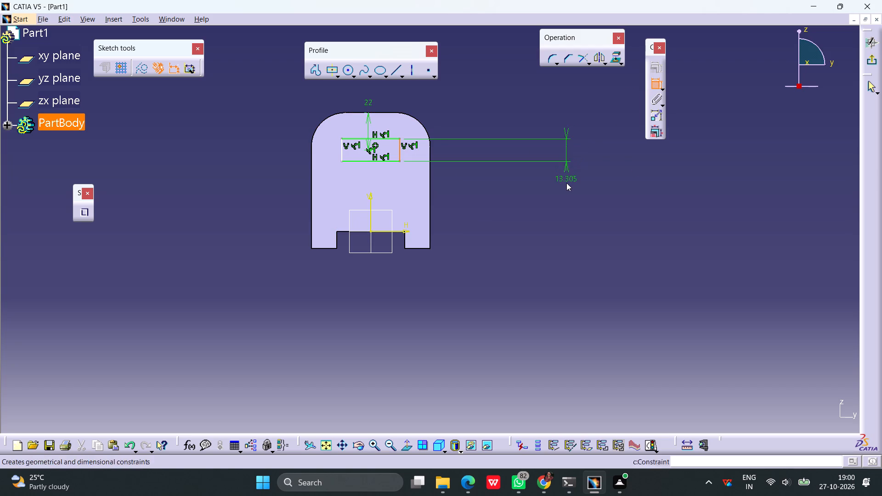
pyautogui.click(566, 183)
pyautogui.doubleClick(574, 179)
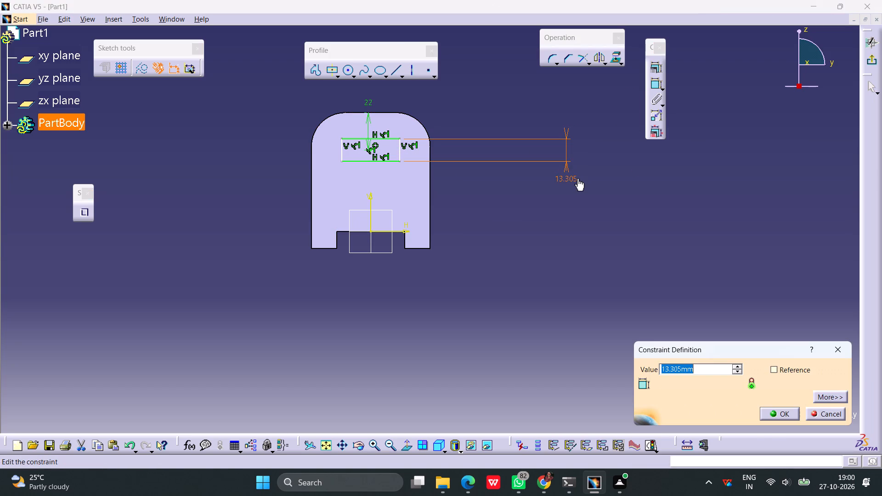
pyautogui.write('16')
pyautogui.press('Return')
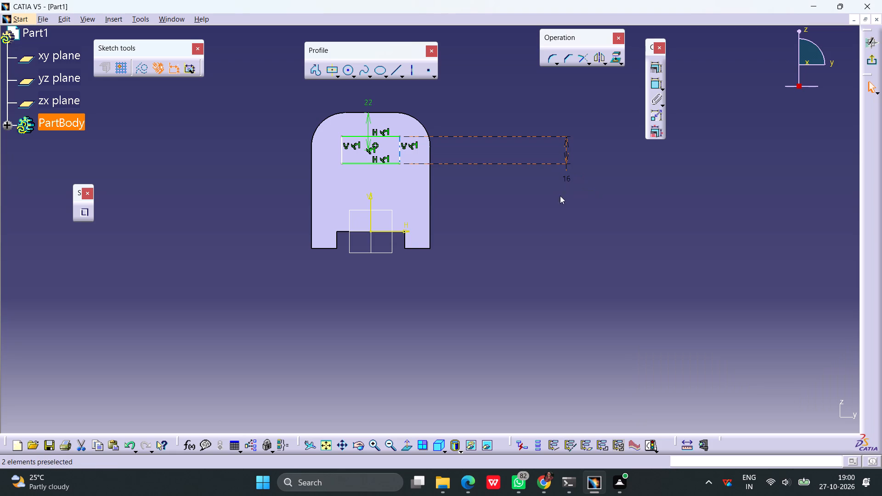
pyautogui.click(498, 248)
# Dimension the rectangle's lower horizontal side and set its length to 30 mm.
pyautogui.click(358, 162)
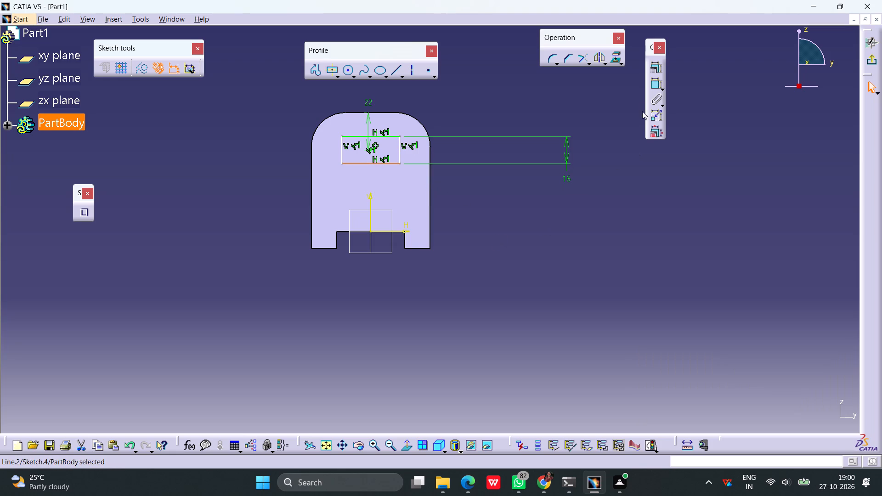
pyautogui.click(656, 85)
pyautogui.click(503, 272)
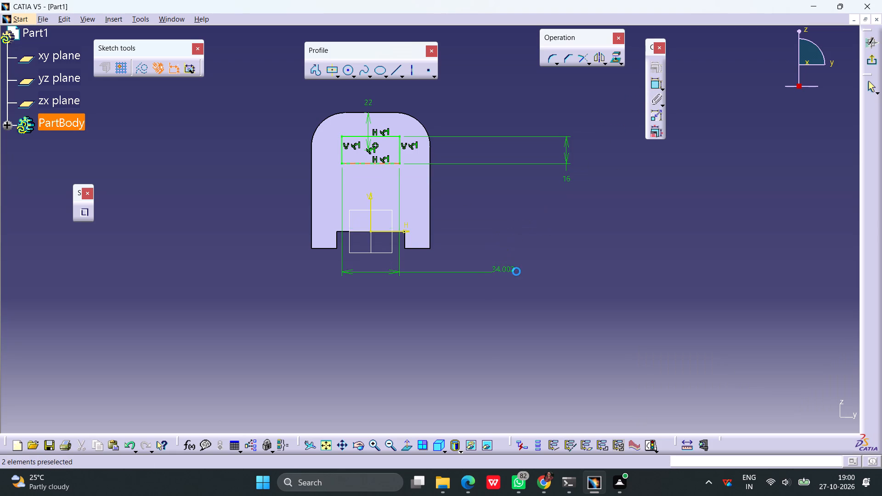
pyautogui.doubleClick(509, 271)
pyautogui.write('30')
pyautogui.press('Return')
pyautogui.click(420, 89)
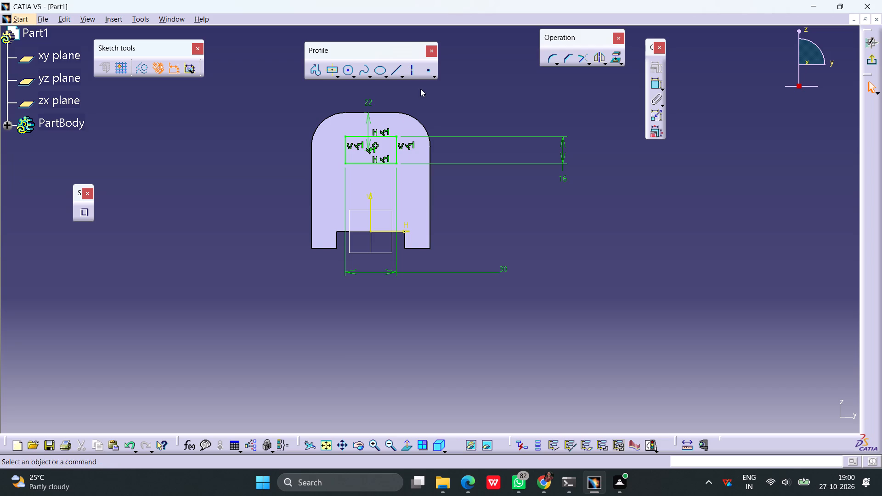
# Draw a Three Point Arc Starting With Limits between the two corners of the rectangle's +y end, bulging outward.
pyautogui.click(355, 77)
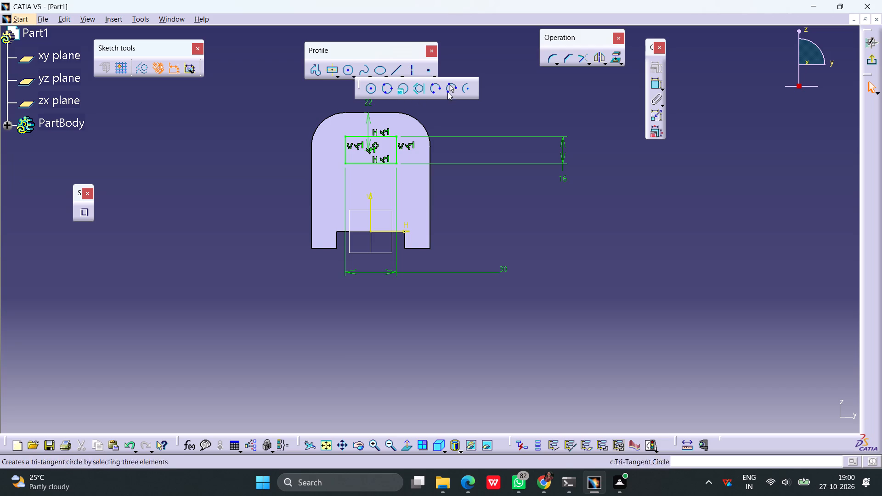
pyautogui.click(447, 92)
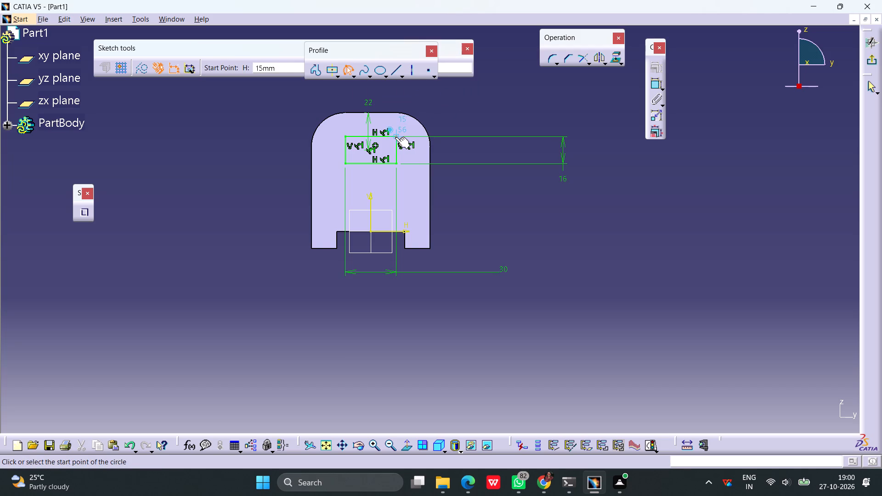
pyautogui.click(395, 137)
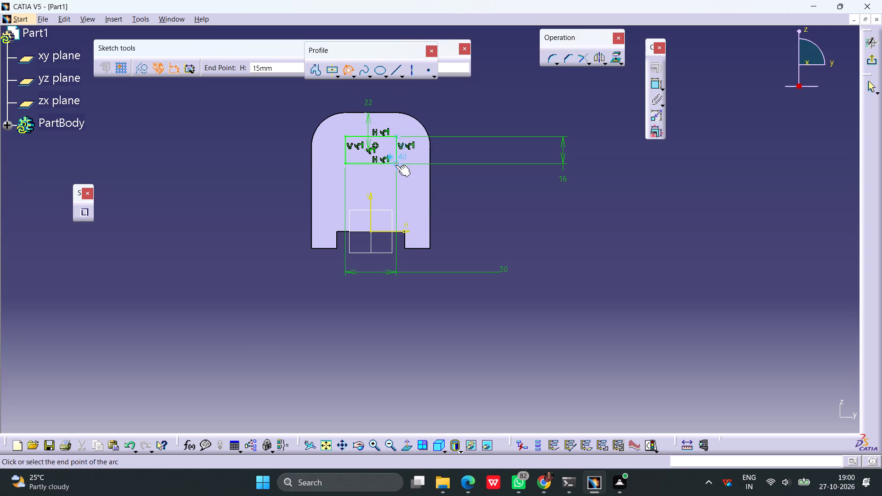
pyautogui.click(396, 165)
pyautogui.click(409, 159)
pyautogui.click(480, 157)
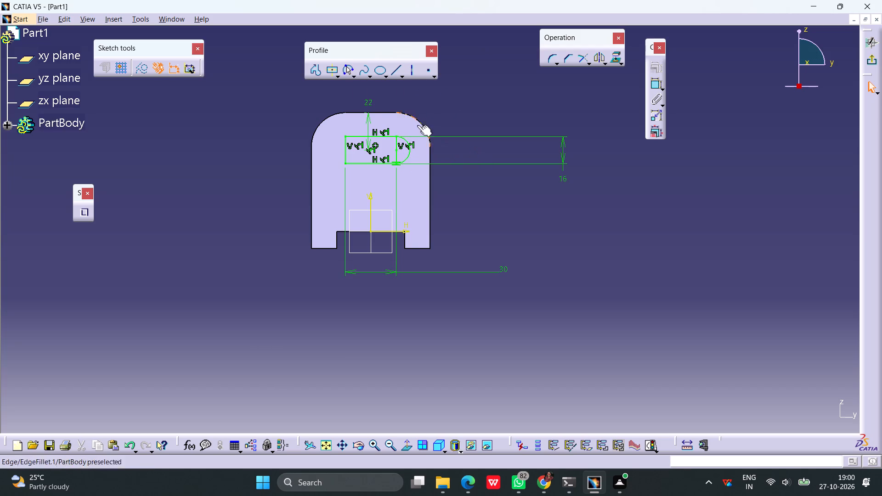
# Draw a matching outward three-point arc between the two corners of the rectangle's -y end.
pyautogui.click(349, 72)
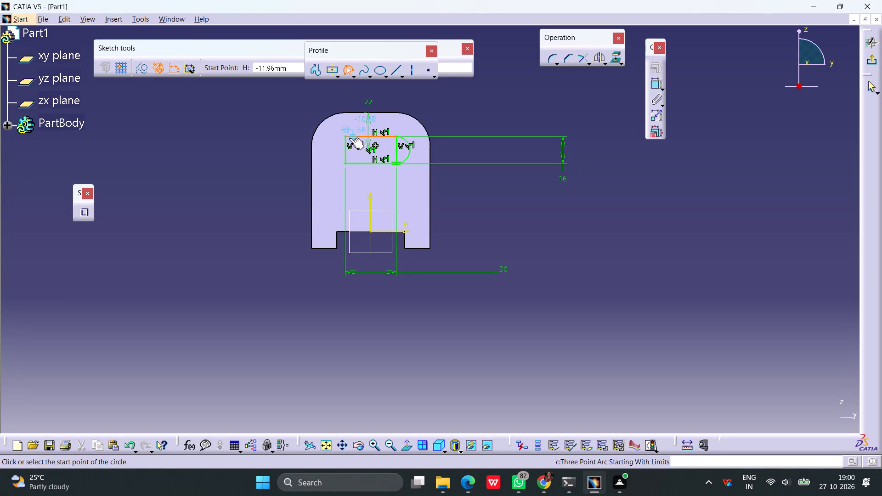
pyautogui.click(345, 138)
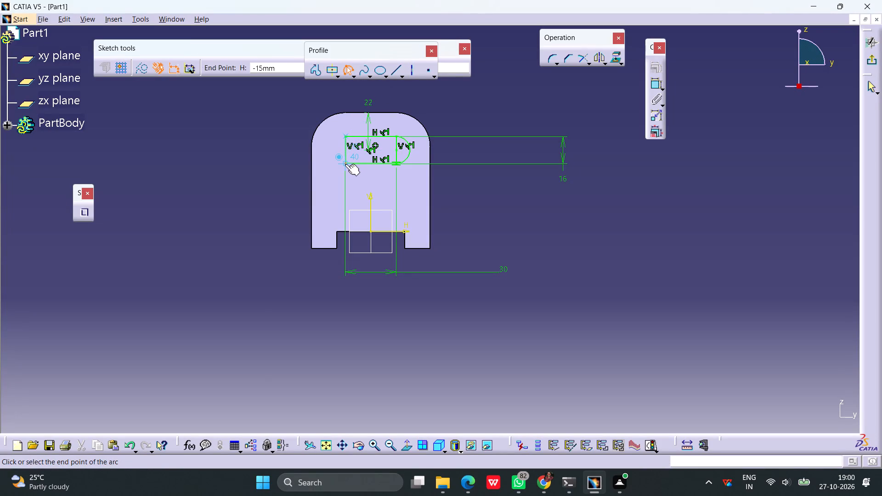
pyautogui.click(345, 164)
pyautogui.click(343, 161)
pyautogui.click(488, 202)
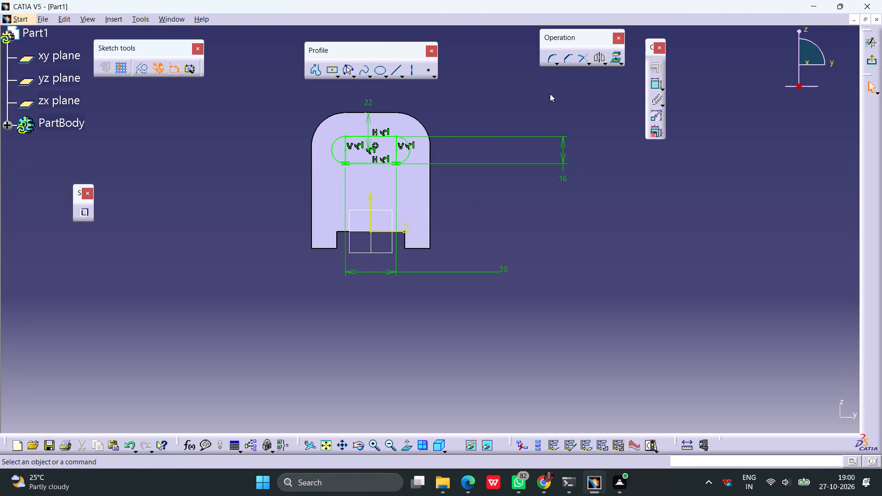
# Quick Trim the rectangle's two vertical sides so only the rounded slot outline remains.
pyautogui.click(590, 63)
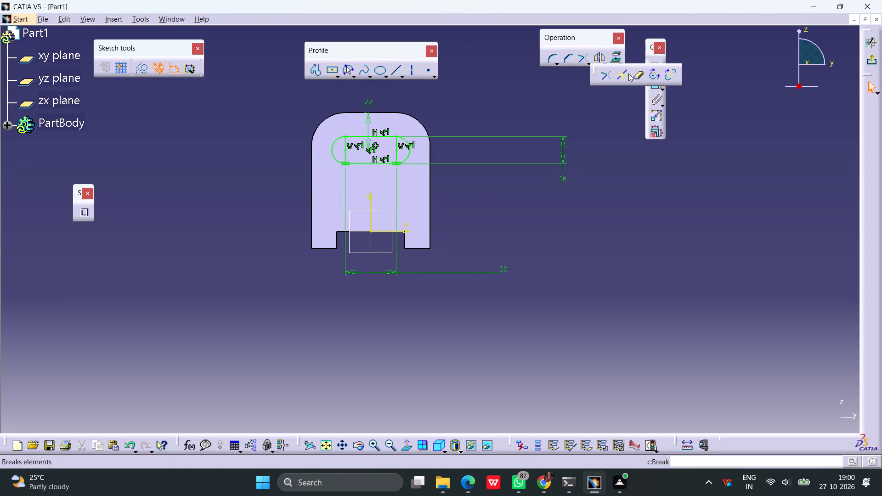
pyautogui.click(632, 73)
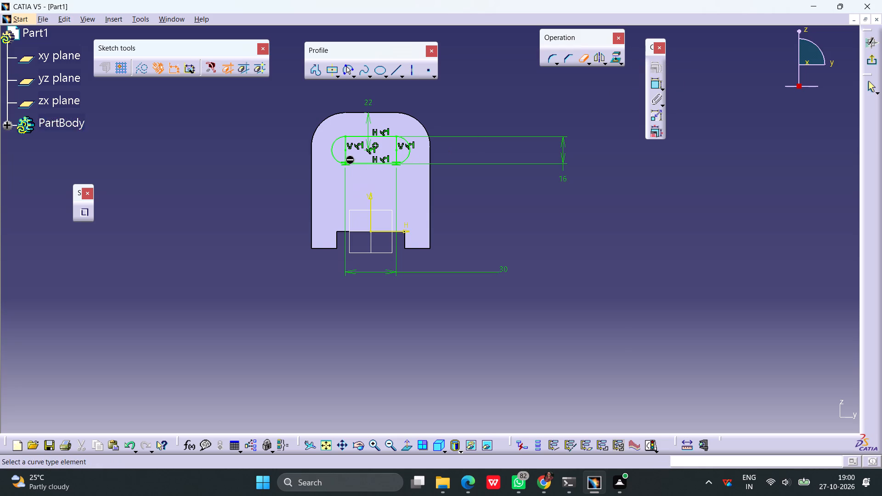
pyautogui.click(345, 156)
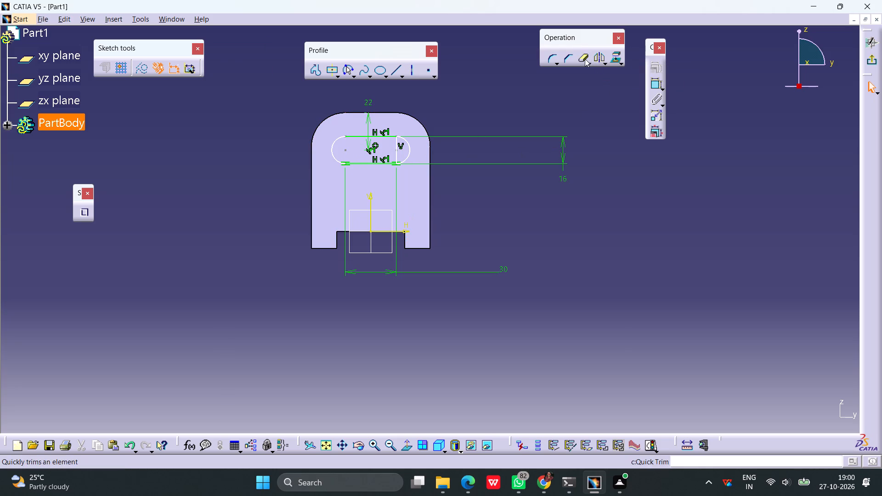
pyautogui.click(585, 59)
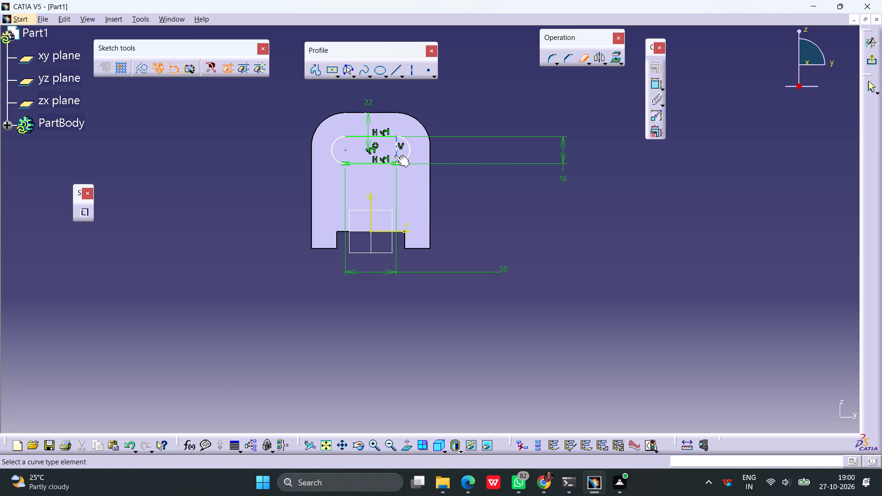
pyautogui.click(395, 155)
pyautogui.click(459, 265)
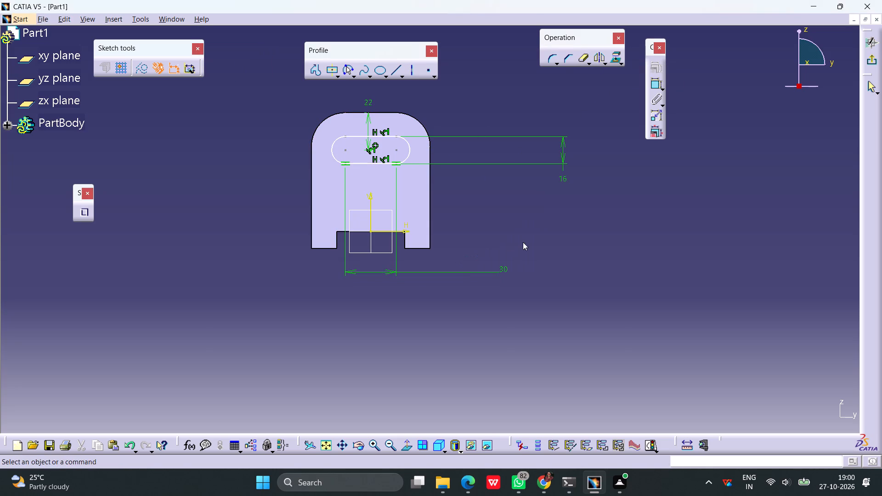
# Dimension the +y arc's centre from the vertical sketch axis, and dimension that arc's radius.
pyautogui.click(654, 86)
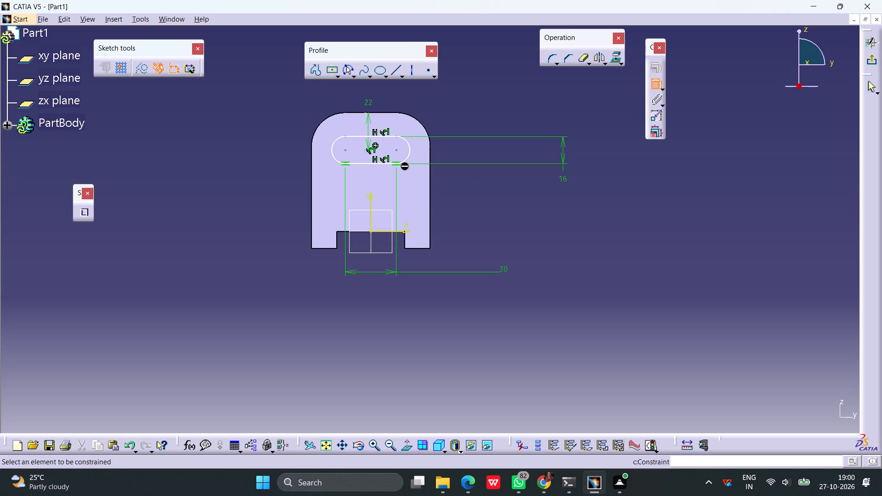
pyautogui.click(396, 150)
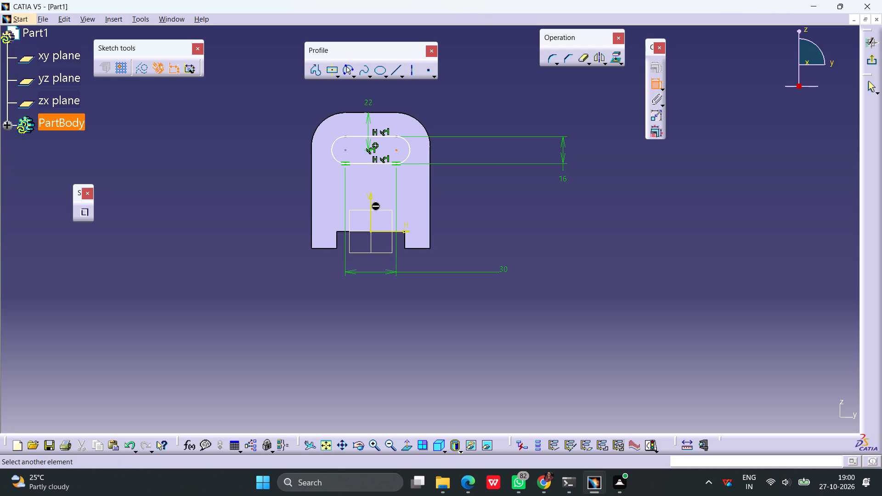
pyautogui.click(371, 203)
pyautogui.click(412, 298)
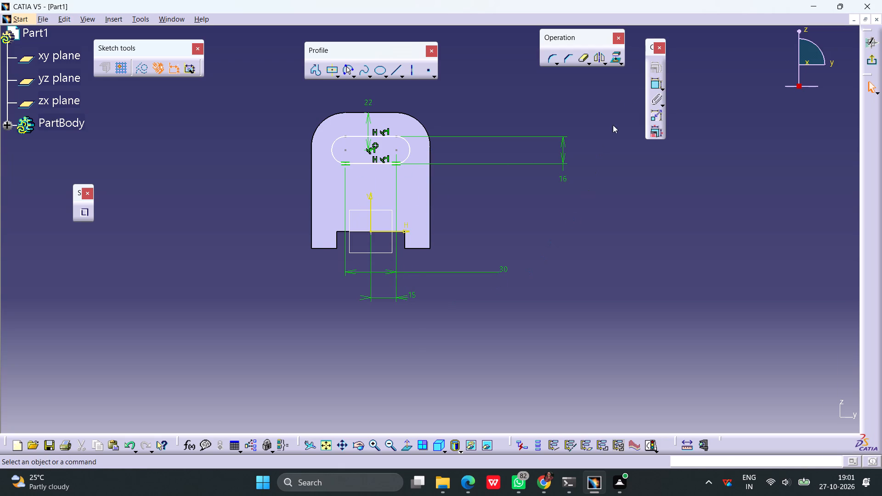
pyautogui.click(657, 85)
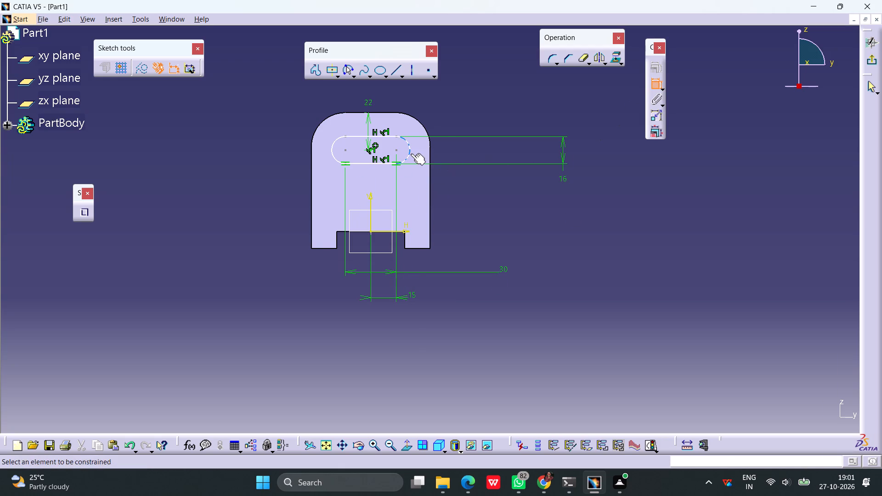
pyautogui.click(411, 153)
pyautogui.click(464, 108)
pyautogui.click(587, 187)
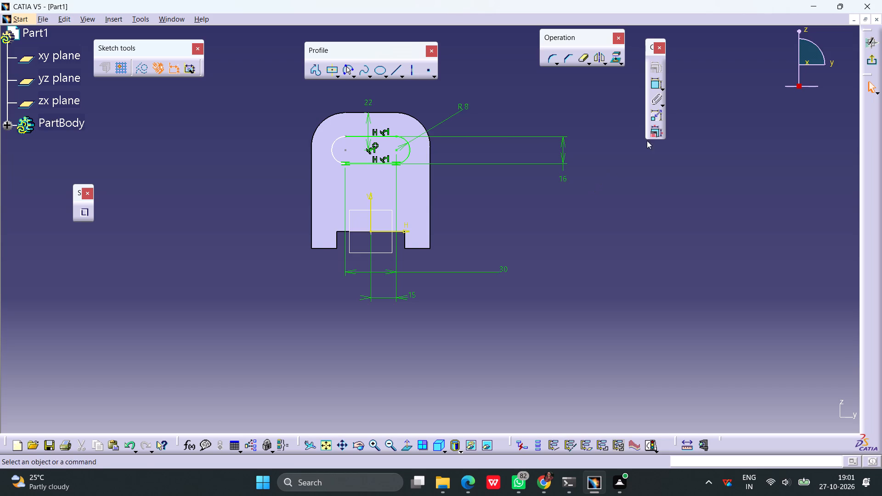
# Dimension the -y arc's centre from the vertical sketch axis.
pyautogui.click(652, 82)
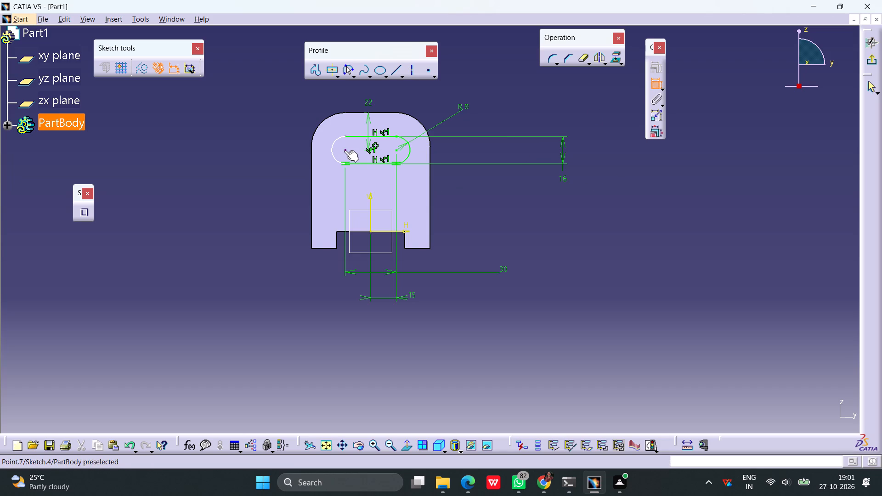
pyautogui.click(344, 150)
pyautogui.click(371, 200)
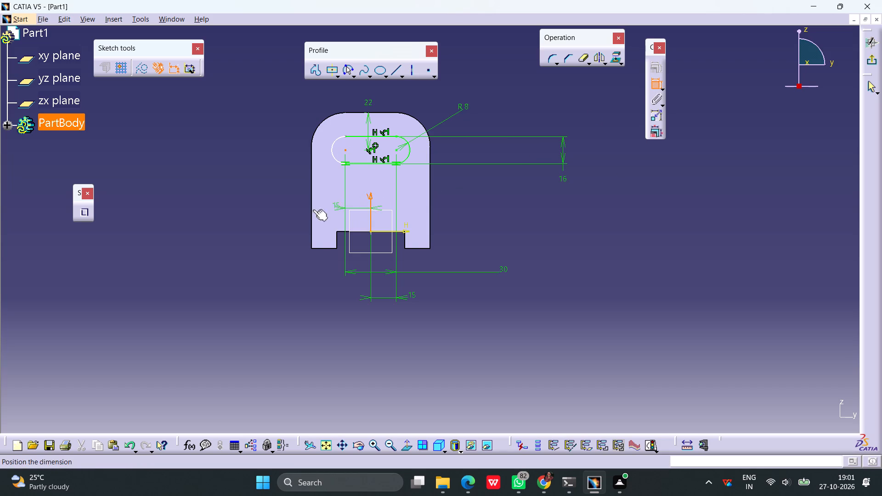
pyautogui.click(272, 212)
# Dimension the radius of the slot's -y end arc.
pyautogui.click(645, 84)
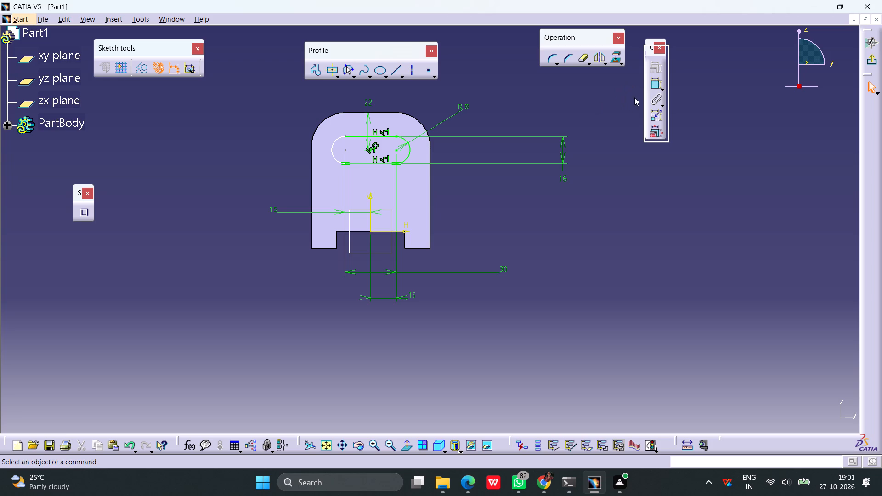
pyautogui.click(653, 81)
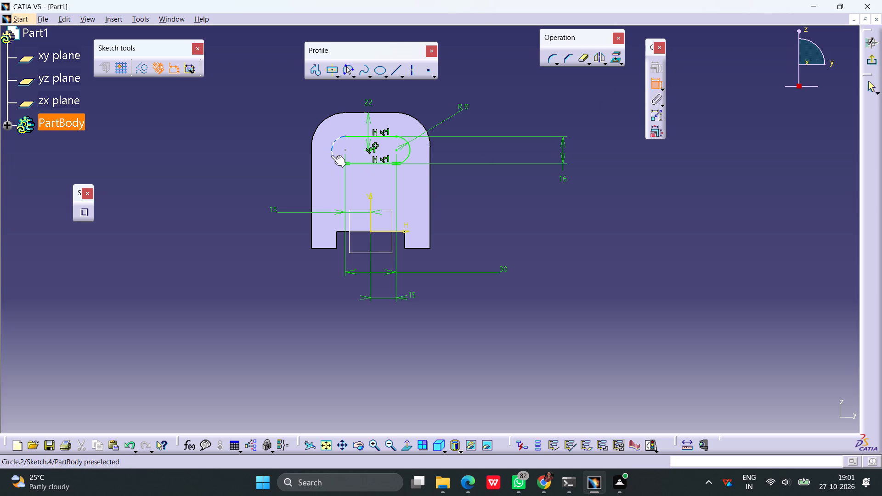
pyautogui.click(331, 155)
pyautogui.click(273, 156)
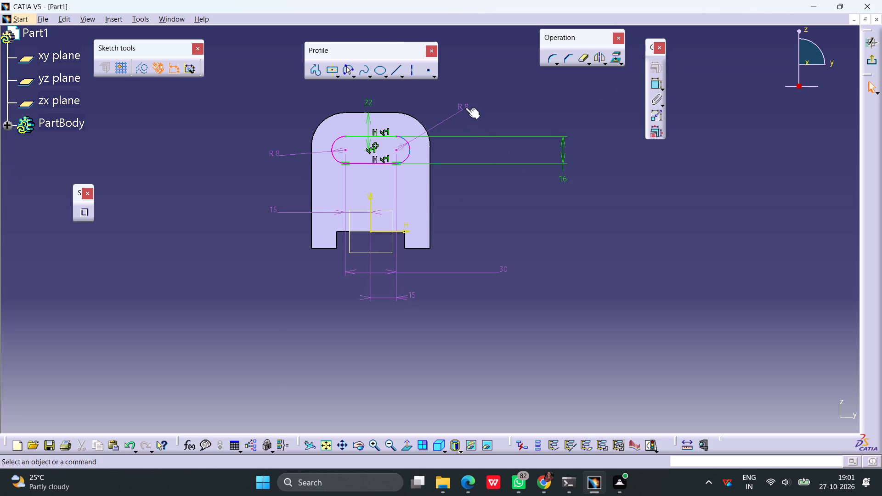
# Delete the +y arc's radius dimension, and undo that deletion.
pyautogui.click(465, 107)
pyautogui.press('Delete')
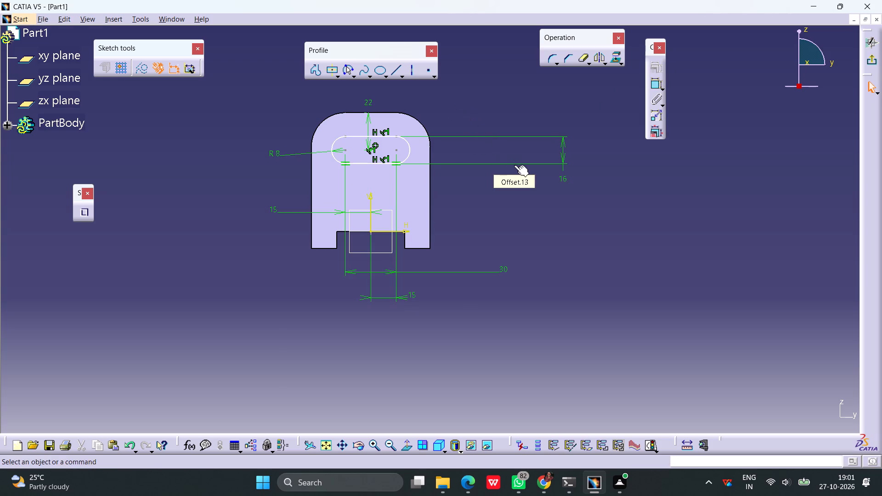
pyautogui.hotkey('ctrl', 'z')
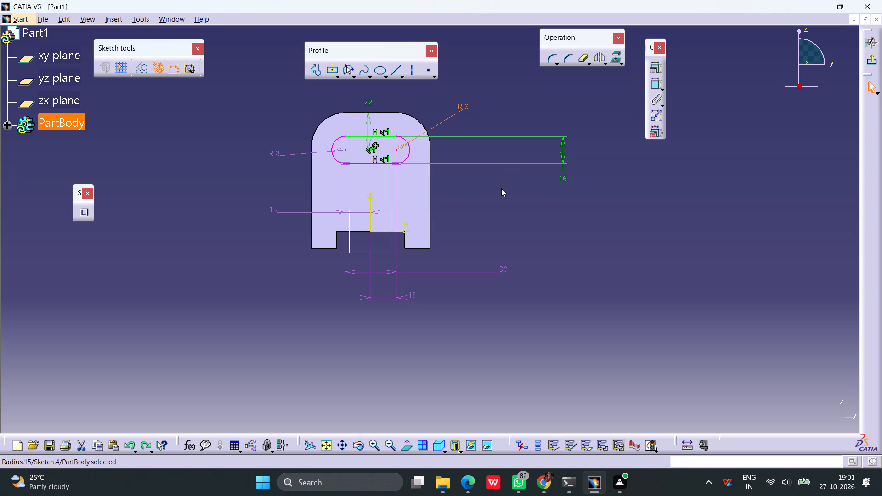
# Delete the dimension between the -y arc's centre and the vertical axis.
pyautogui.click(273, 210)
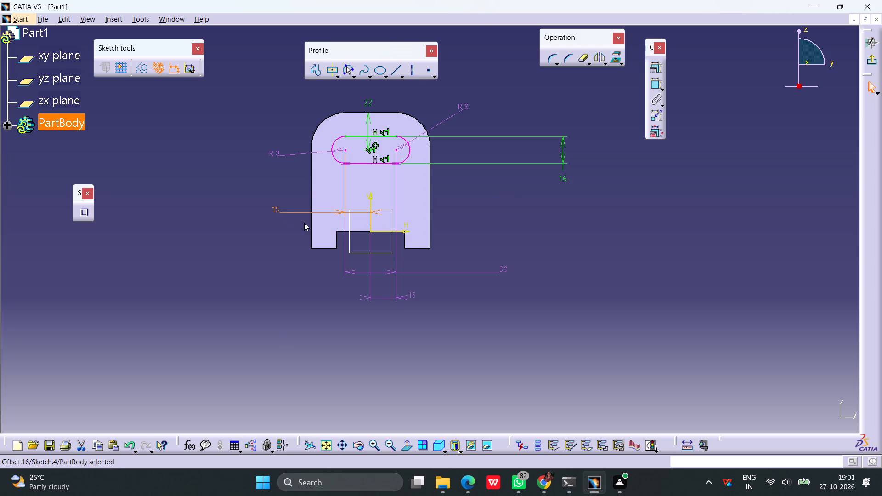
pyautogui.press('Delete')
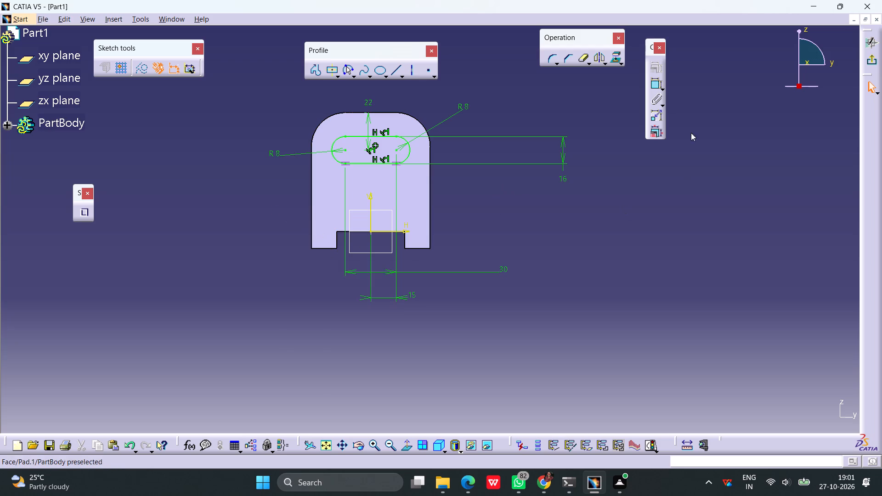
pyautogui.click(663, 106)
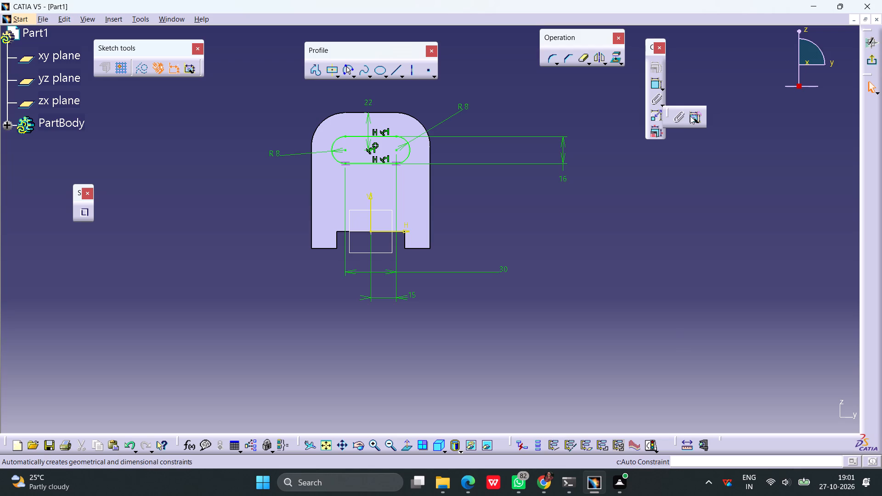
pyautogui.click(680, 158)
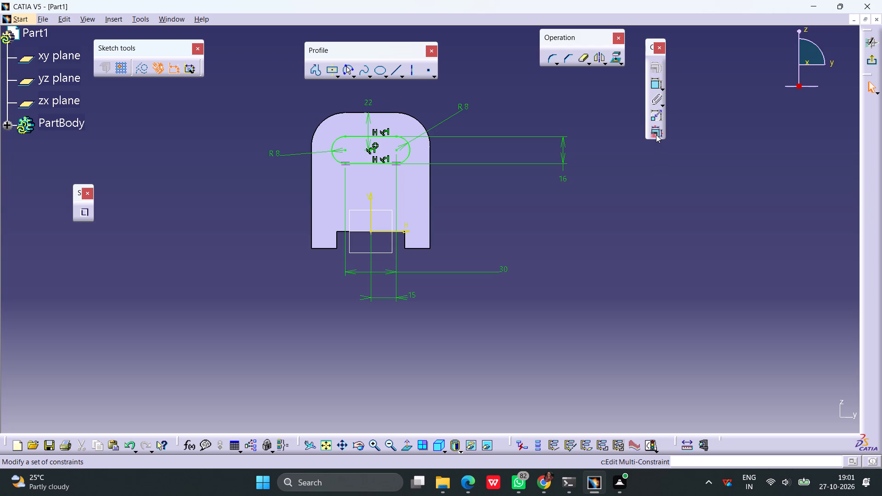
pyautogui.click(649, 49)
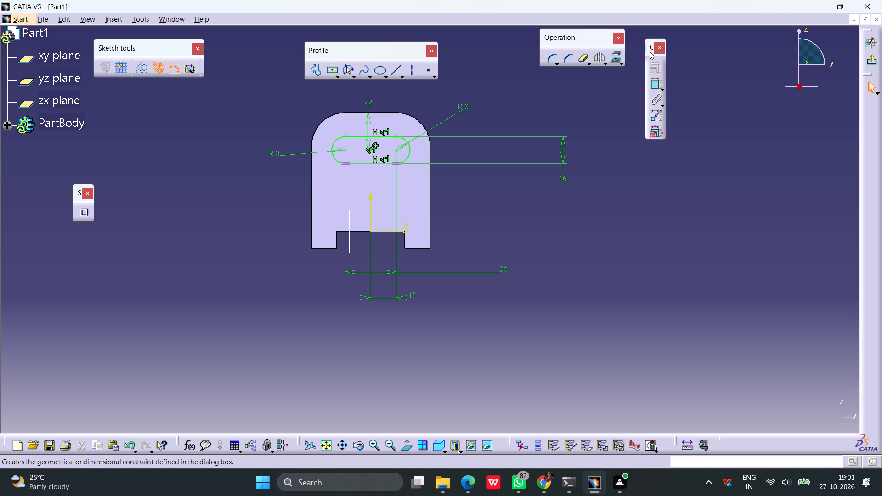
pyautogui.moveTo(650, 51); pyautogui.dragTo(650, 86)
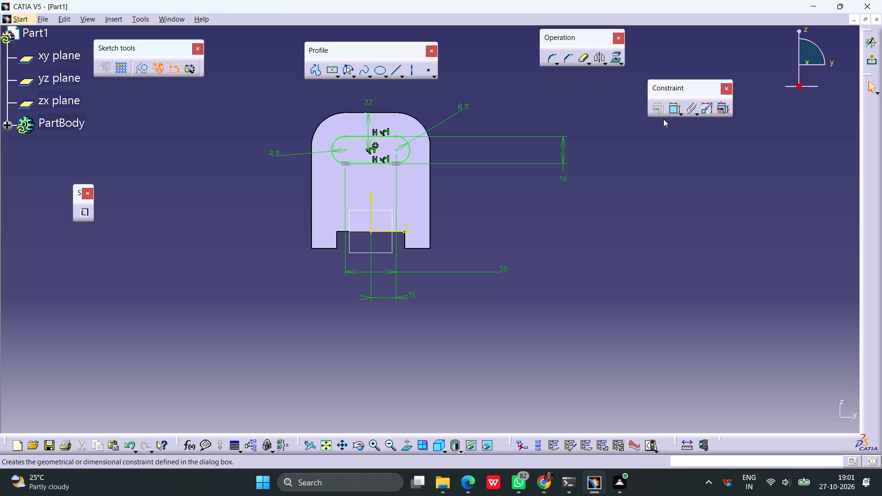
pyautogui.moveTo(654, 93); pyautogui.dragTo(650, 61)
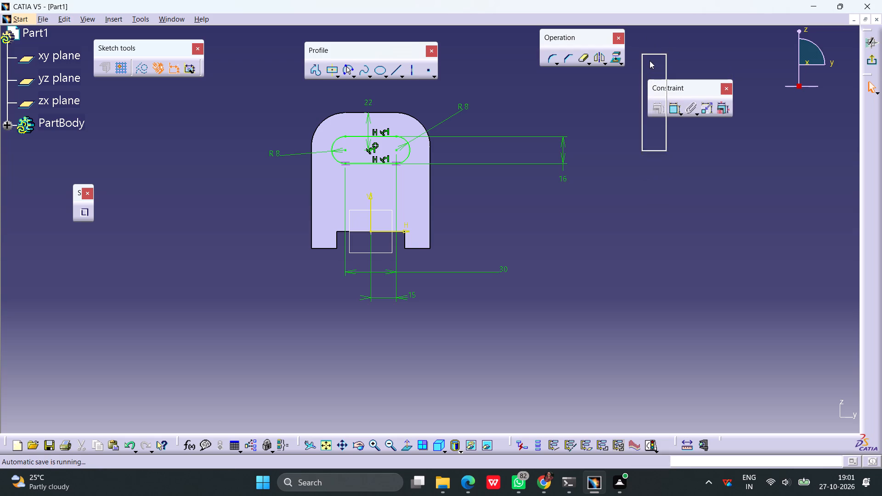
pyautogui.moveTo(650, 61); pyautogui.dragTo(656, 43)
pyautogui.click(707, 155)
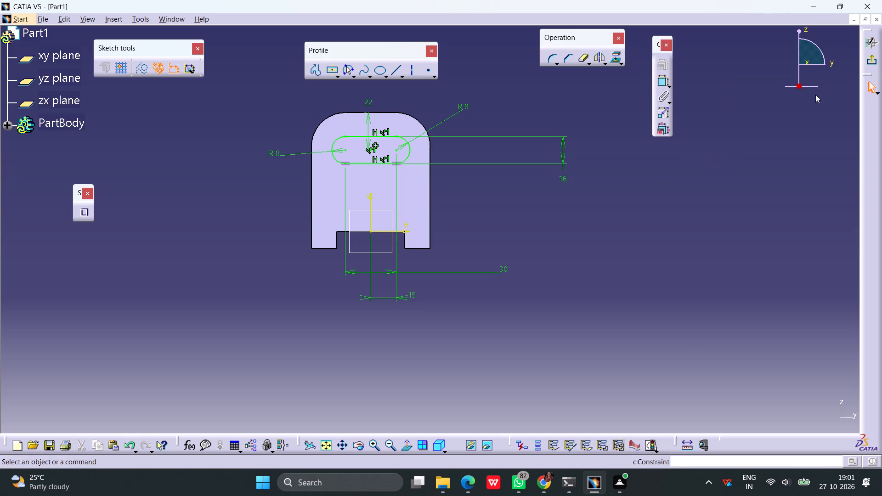
# Exit the sketch and cut the slot profile as a Pocket with the limit type Up to last.
pyautogui.click(868, 61)
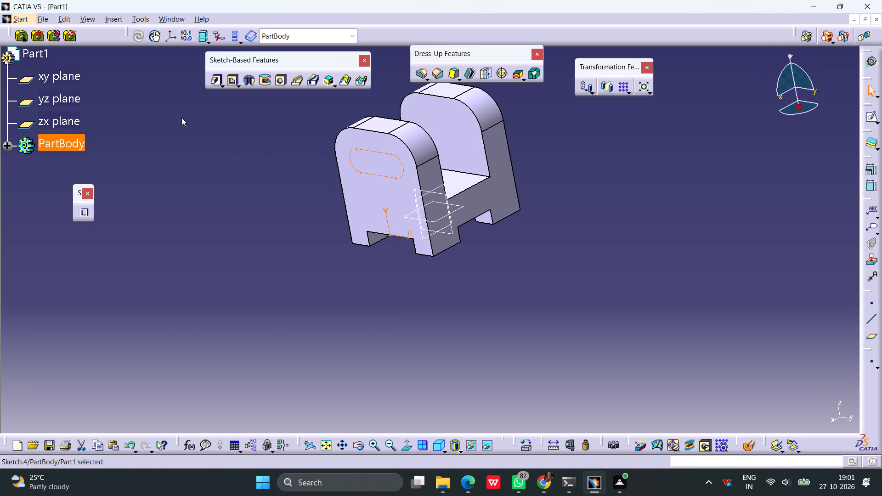
pyautogui.click(233, 79)
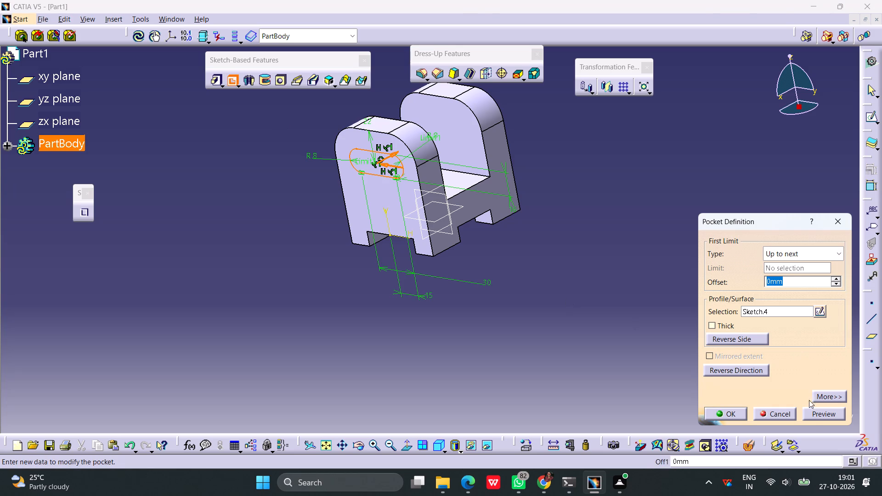
pyautogui.click(810, 411)
pyautogui.click(835, 252)
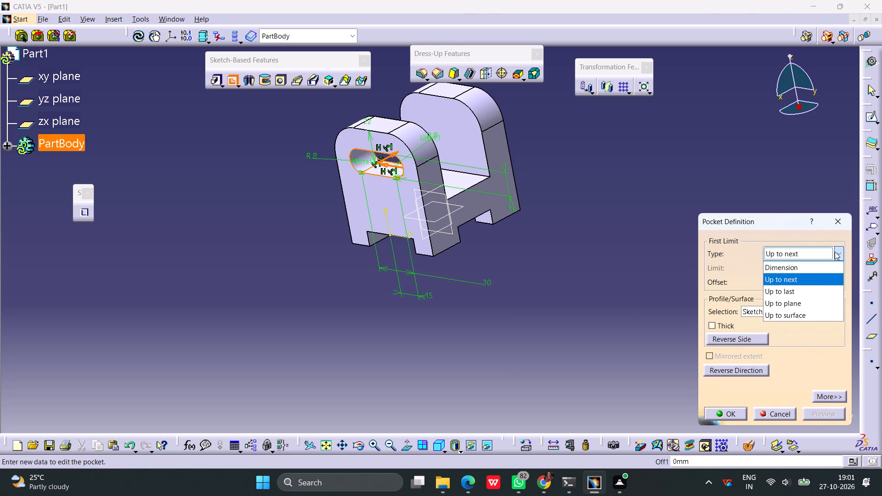
pyautogui.click(801, 293)
pyautogui.click(827, 416)
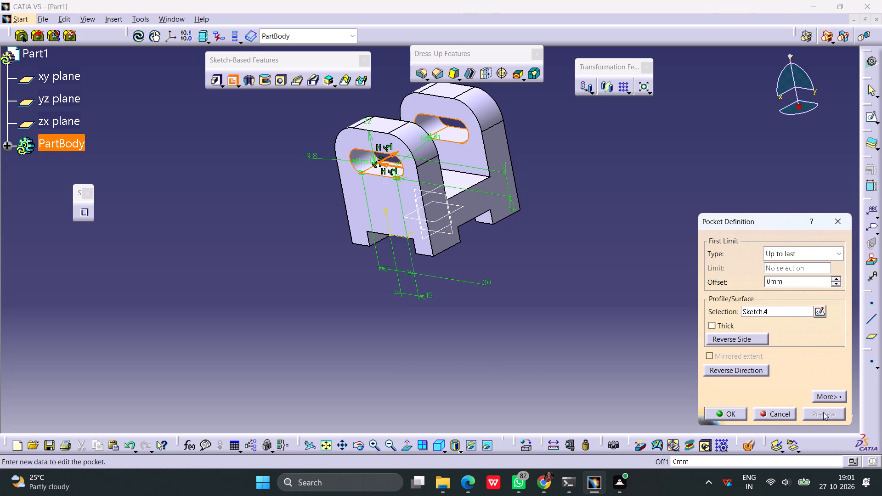
pyautogui.click(740, 417)
pyautogui.click(609, 258)
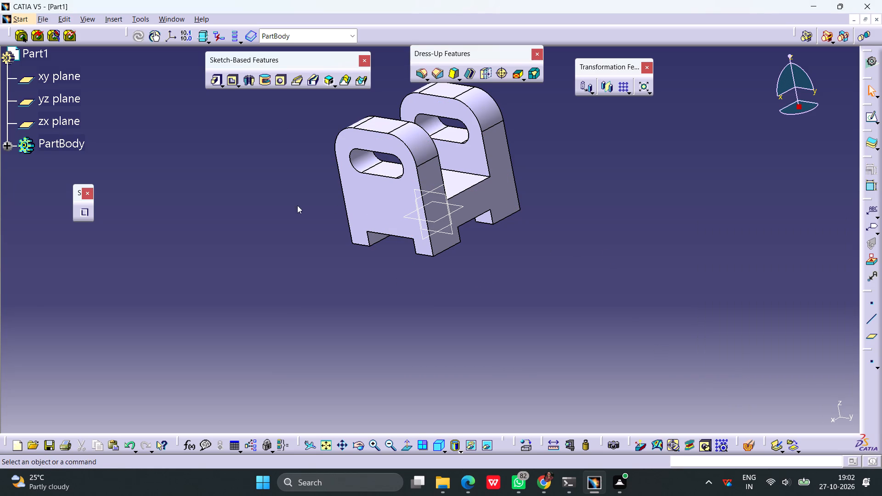
# Save the part as Part1 in CATPart format in the internship folder.
pyautogui.click(41, 20)
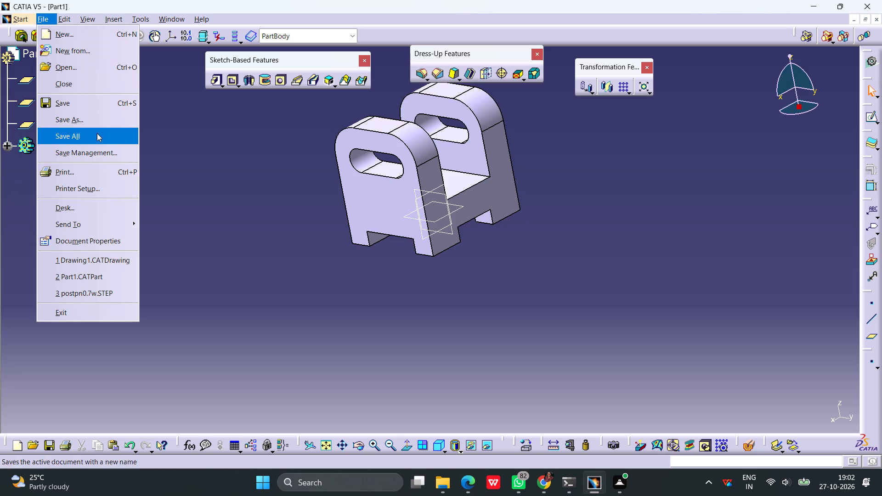
pyautogui.click(78, 120)
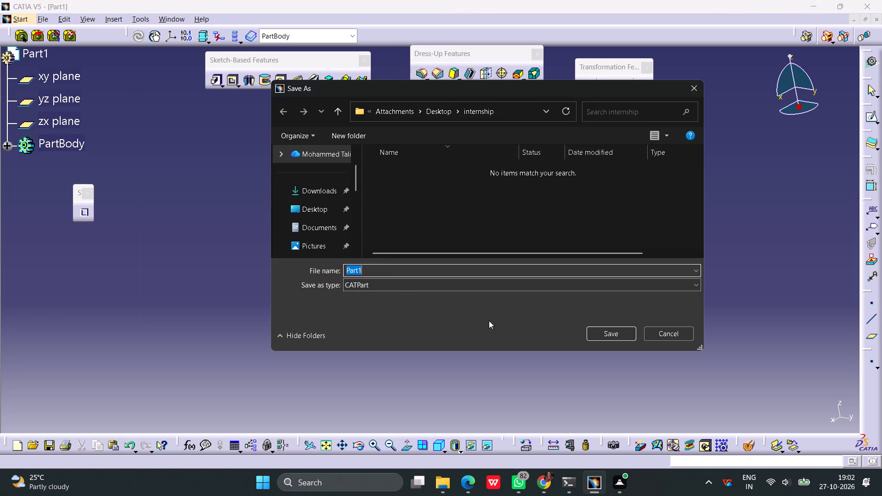
pyautogui.click(594, 333)
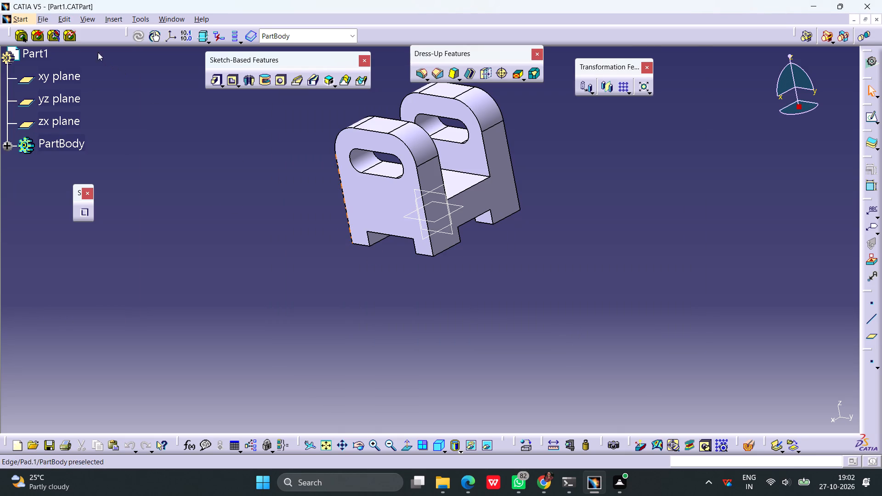
# Save the part as Part1 in igs format in the internship folder.
pyautogui.click(40, 17)
pyautogui.click(85, 124)
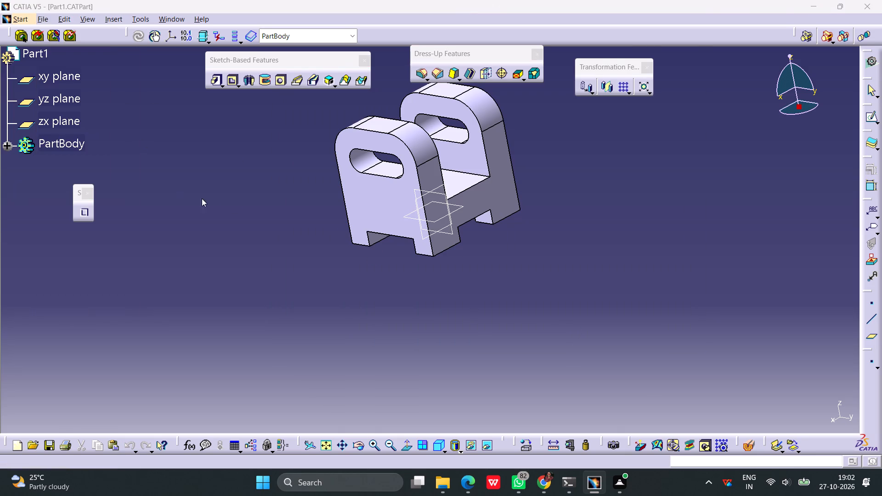
pyautogui.click(392, 287)
pyautogui.click(368, 312)
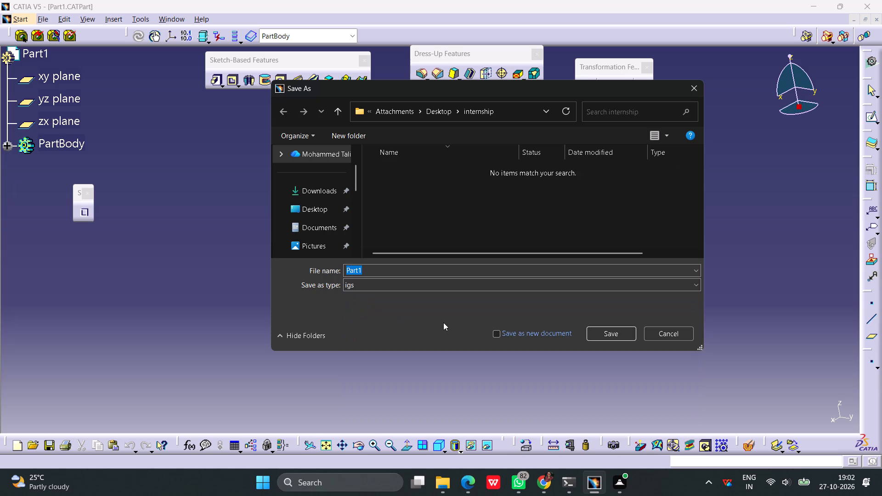
pyautogui.click(601, 330)
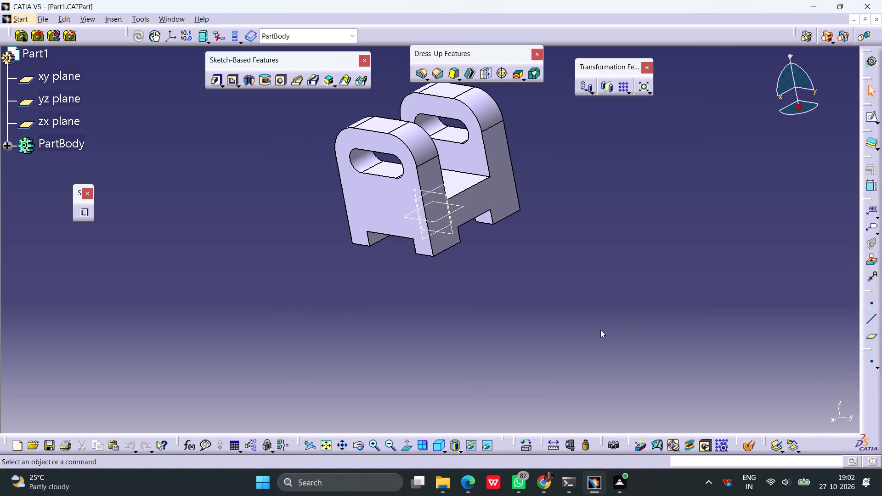
# Create a new Drawing document with the default standard and sheet settings.
pyautogui.hotkey('ctrl', 'n')
pyautogui.press('d')
pyautogui.press('Return')
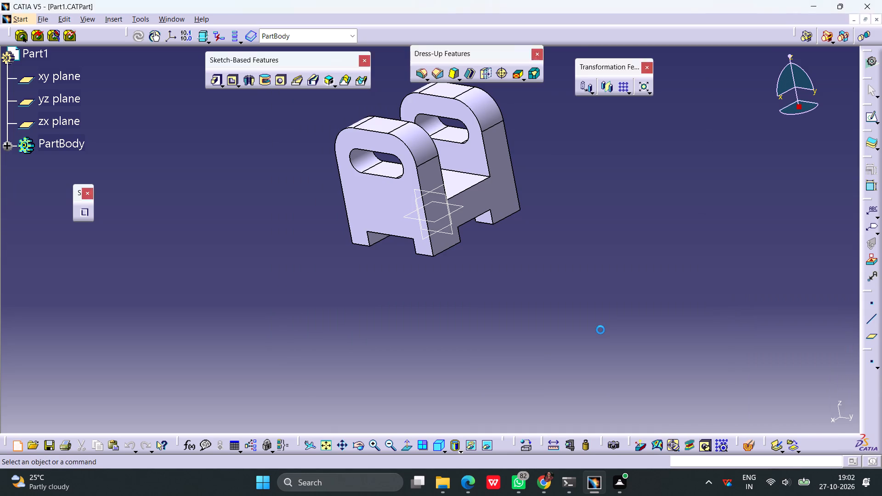
pyautogui.press('Return')
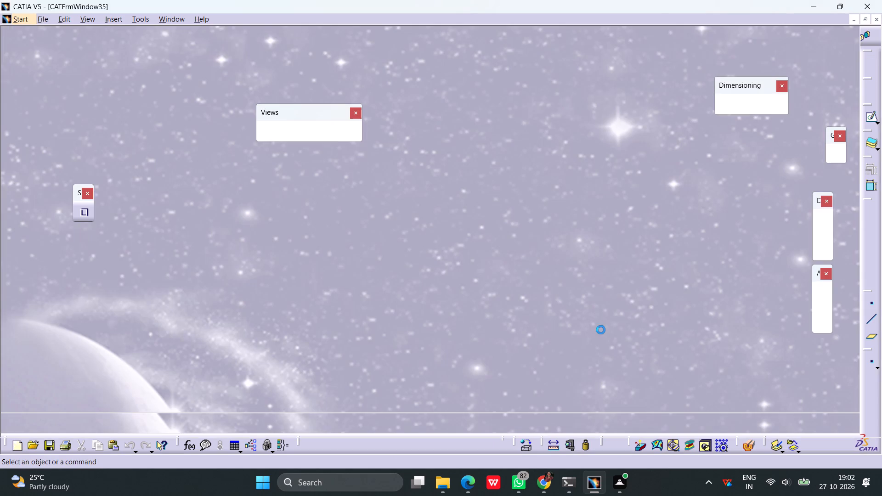
# Set Sheet.1's projection method to Third angle standard in its properties.
pyautogui.rightClick(63, 71)
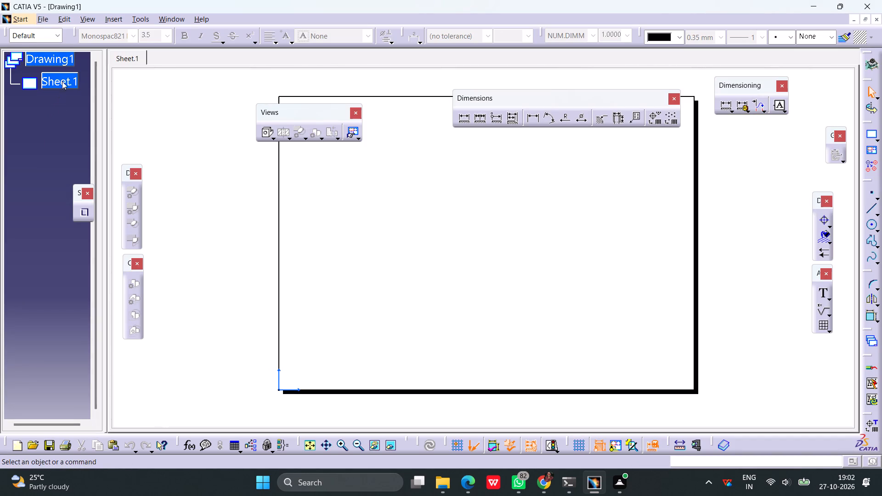
pyautogui.rightClick(55, 84)
pyautogui.click(91, 193)
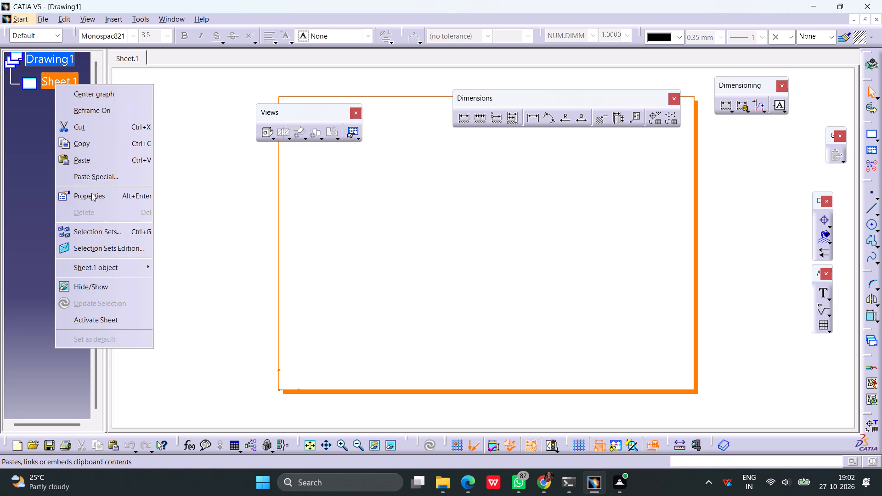
pyautogui.click(604, 278)
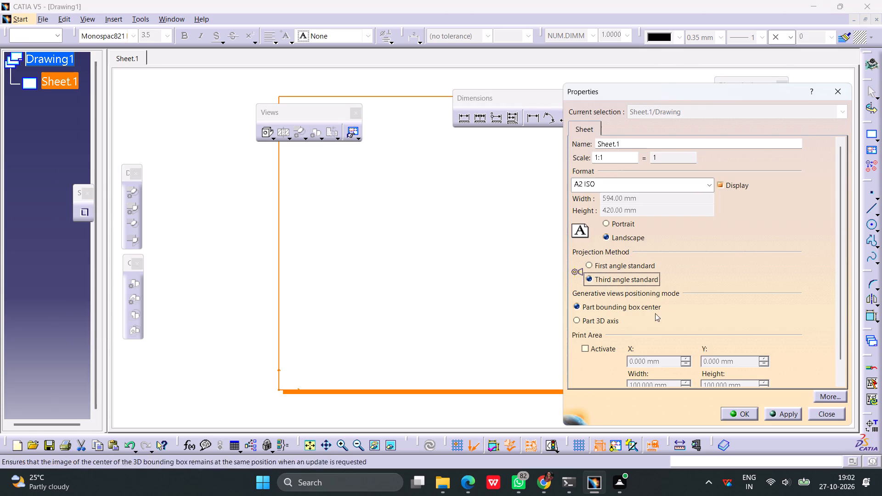
pyautogui.click(778, 411)
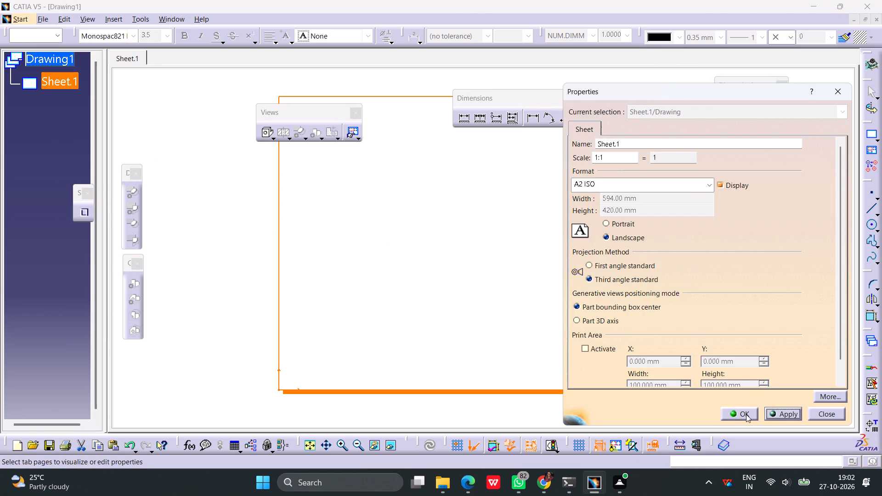
pyautogui.click(746, 414)
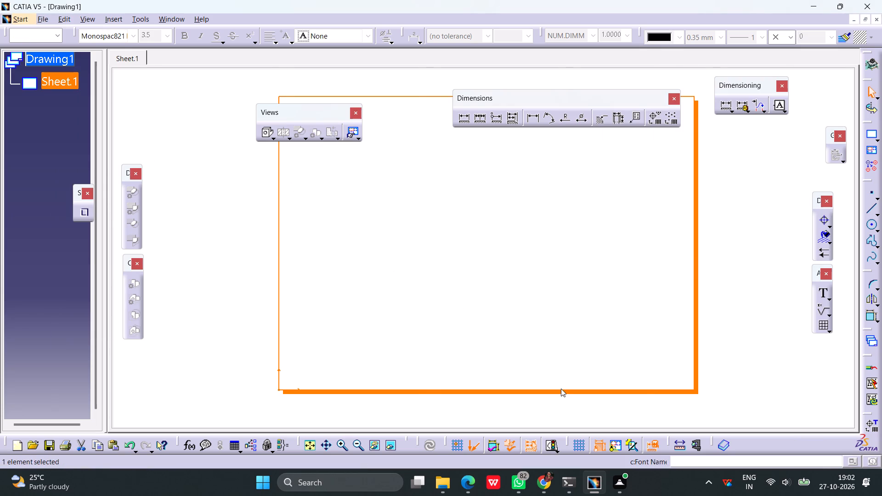
# Turn on the grid display for the drawing sheet.
pyautogui.click(581, 440)
pyautogui.click(617, 446)
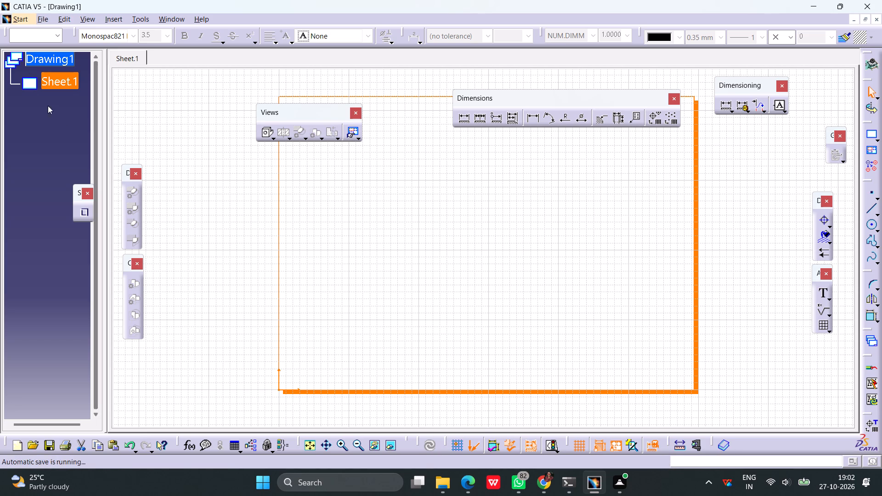
# Switch to the sheet background and create a frame and title block using the Drawing Titleblock Sample 1 style.
pyautogui.click(67, 16)
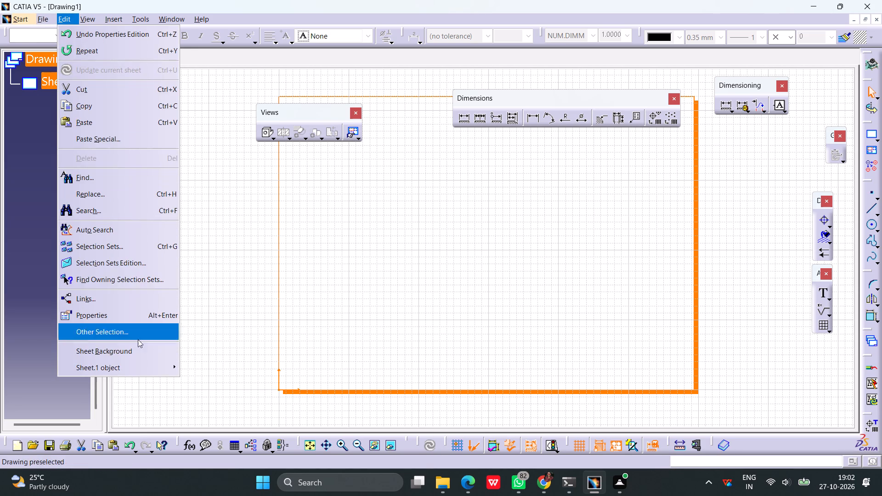
pyautogui.click(116, 348)
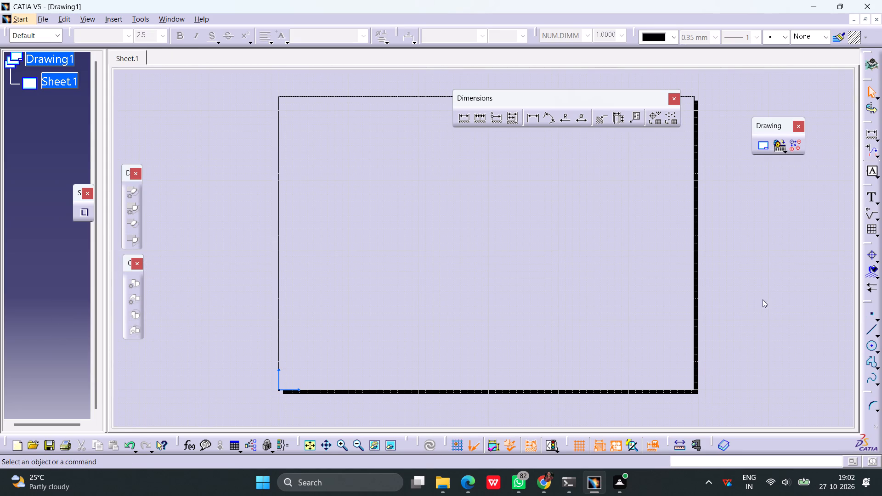
pyautogui.click(763, 149)
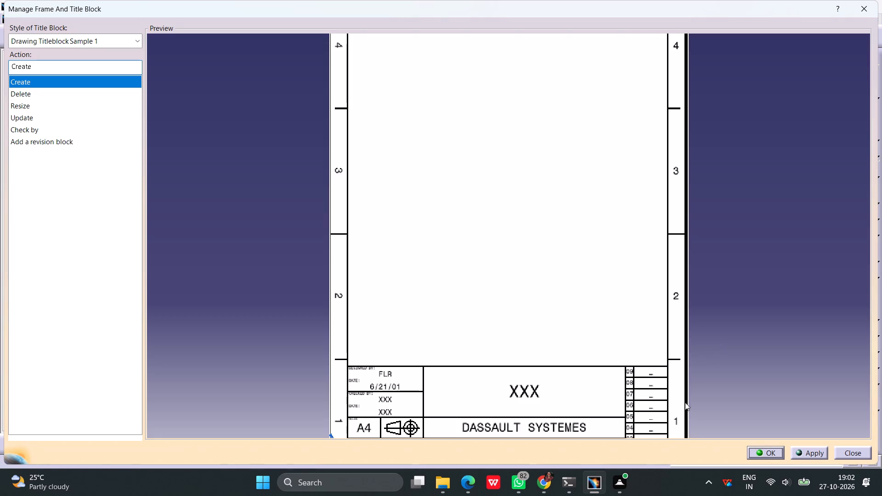
pyautogui.click(803, 452)
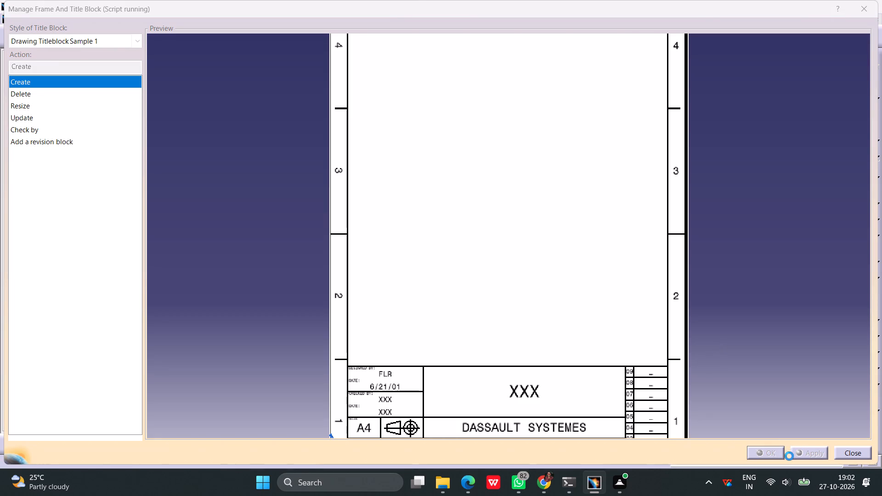
pyautogui.click(777, 454)
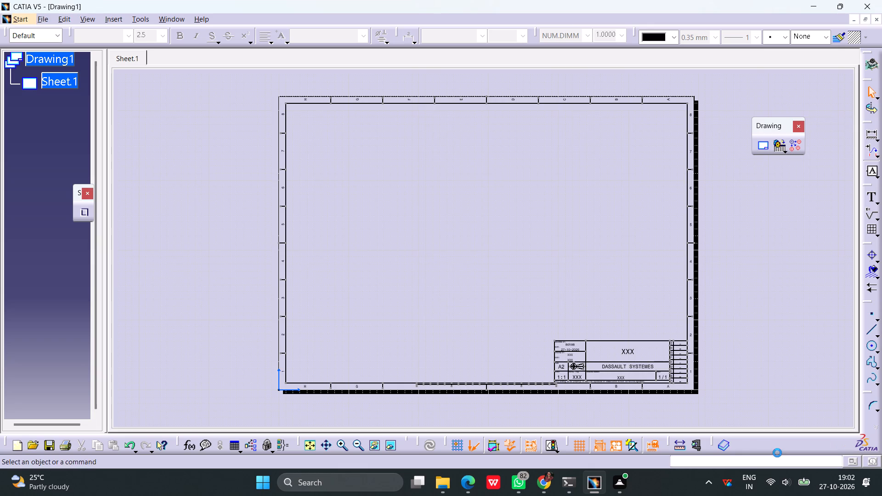
# Replace the title block's main title with INTERNSHIP and the company text DASSAULT SYSTEMES with Part Model.
pyautogui.doubleClick(626, 356)
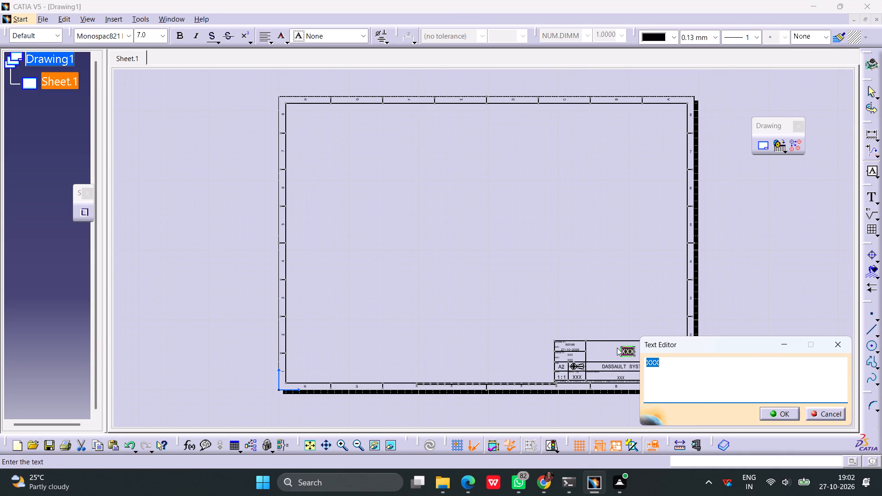
pyautogui.write('INTERNSHIP')
pyautogui.press('Return')
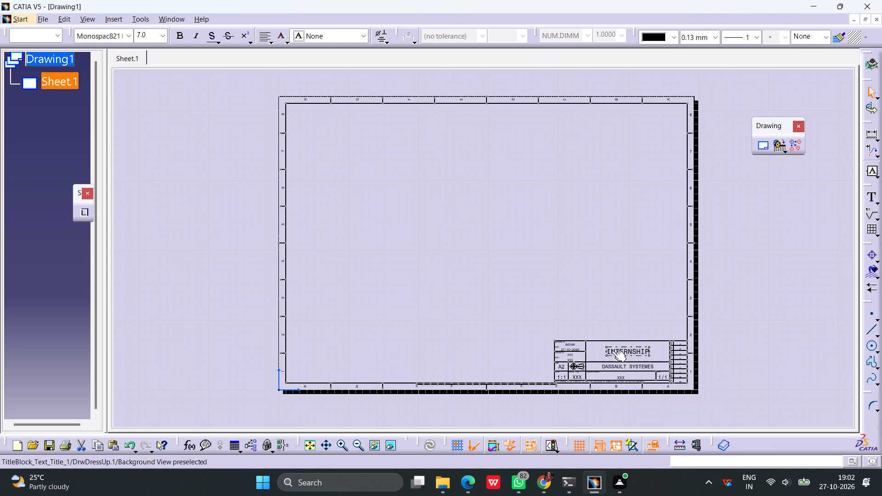
pyautogui.doubleClick(628, 366)
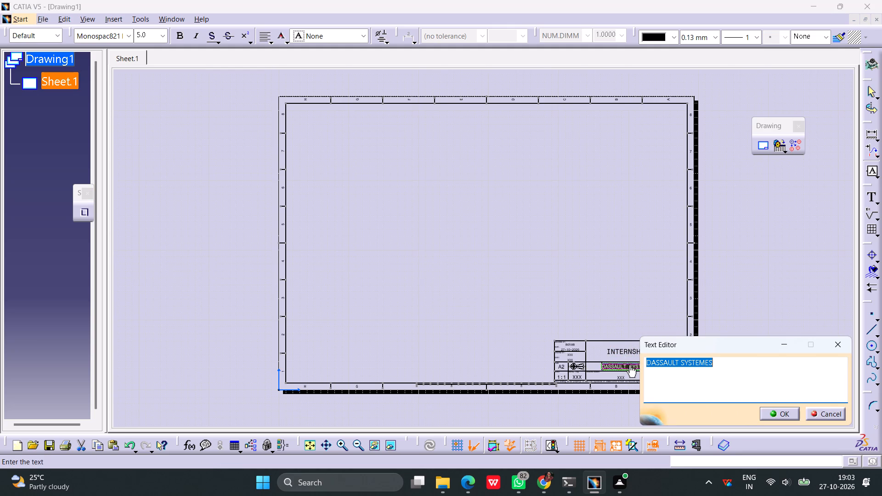
pyautogui.press('p')
pyautogui.write('art')
pyautogui.press('space')
pyautogui.press('m')
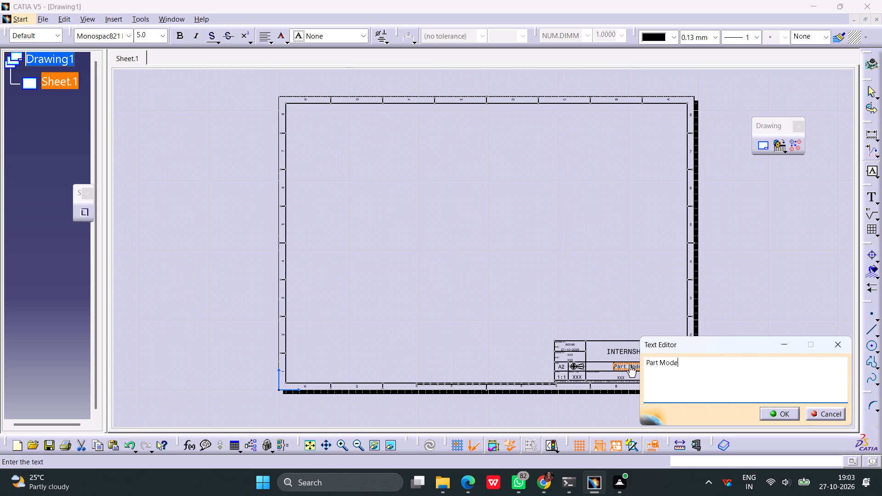
pyautogui.press('Return')
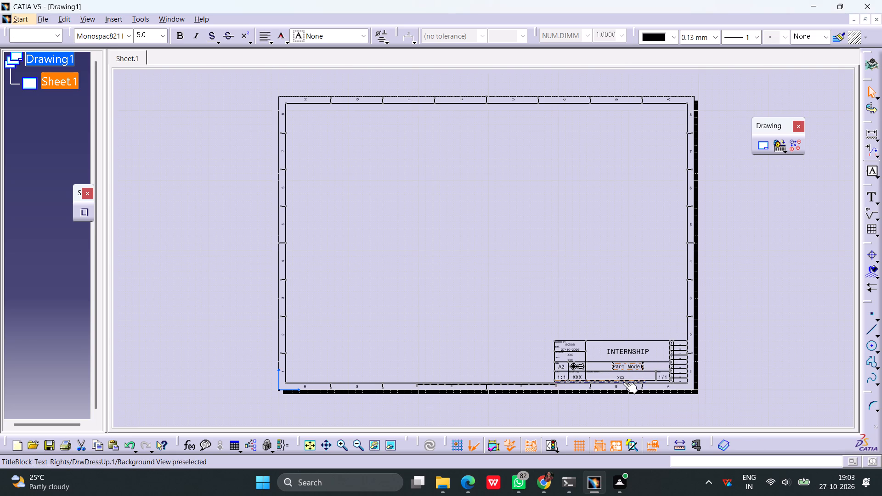
# Enter the designer's name in the title block's Designed by field and set the drawing number to 01.
pyautogui.keyDown('ctrl'); pyautogui.moveTo(622, 383); pyautogui.dragTo(624, 327, button='middle'); pyautogui.keyUp('ctrl')
pyautogui.moveTo(635, 383); pyautogui.dragTo(591, 238, button='middle')
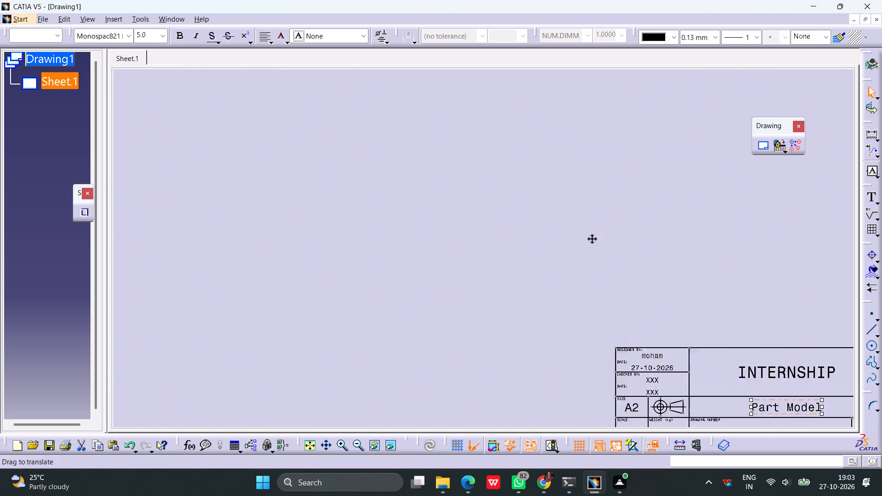
pyautogui.moveTo(591, 238); pyautogui.dragTo(576, 207, button='middle')
pyautogui.doubleClick(631, 298)
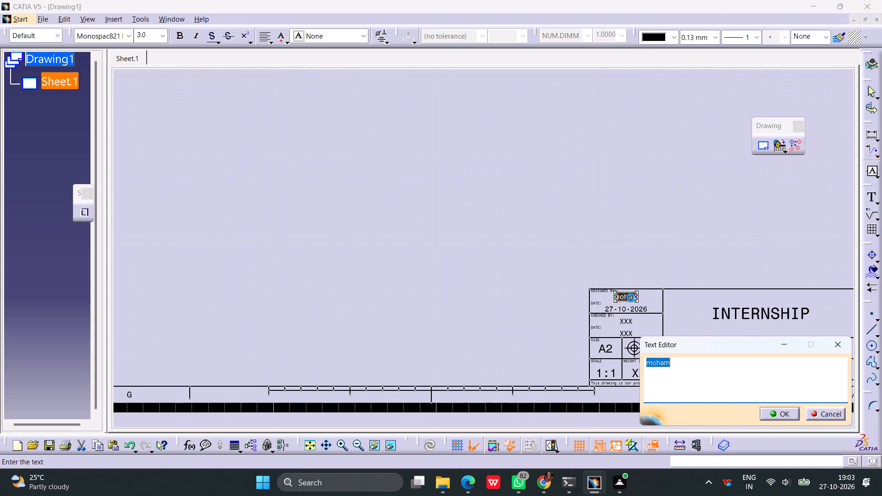
pyautogui.press('t')
pyautogui.write('alib')
pyautogui.press('Return')
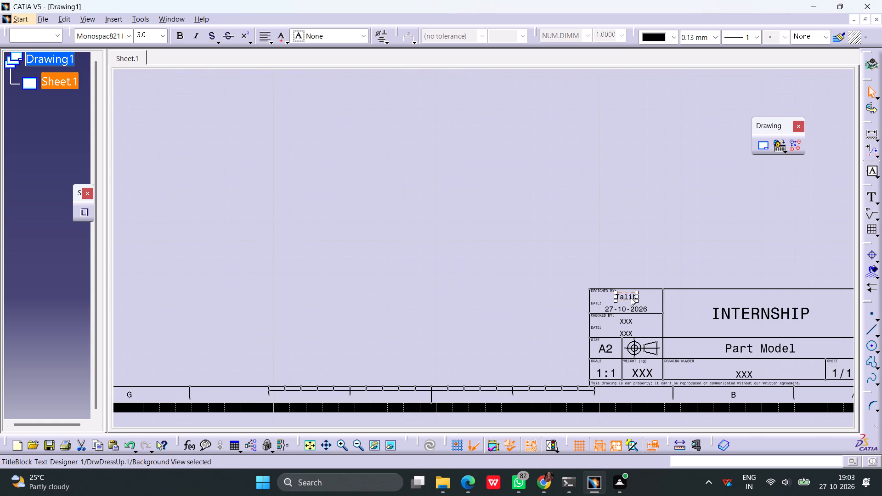
pyautogui.doubleClick(745, 374)
pyautogui.write('01')
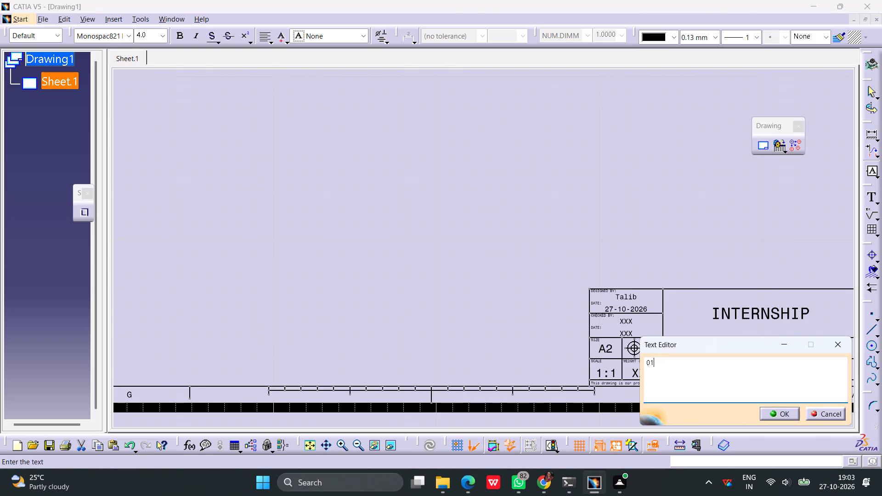
pyautogui.press('Return')
pyautogui.click(667, 228)
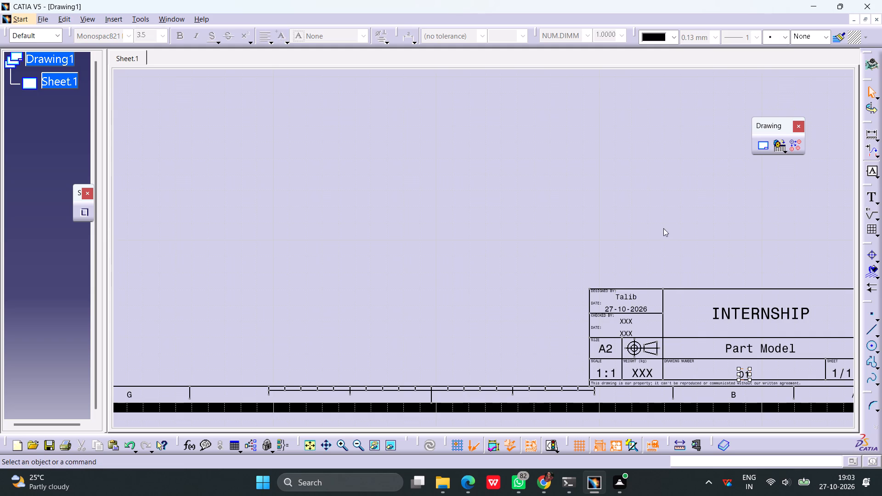
# Colour the designer's name white and the design date beneath it yellow in the title block.
pyautogui.click(632, 297)
pyautogui.click(677, 40)
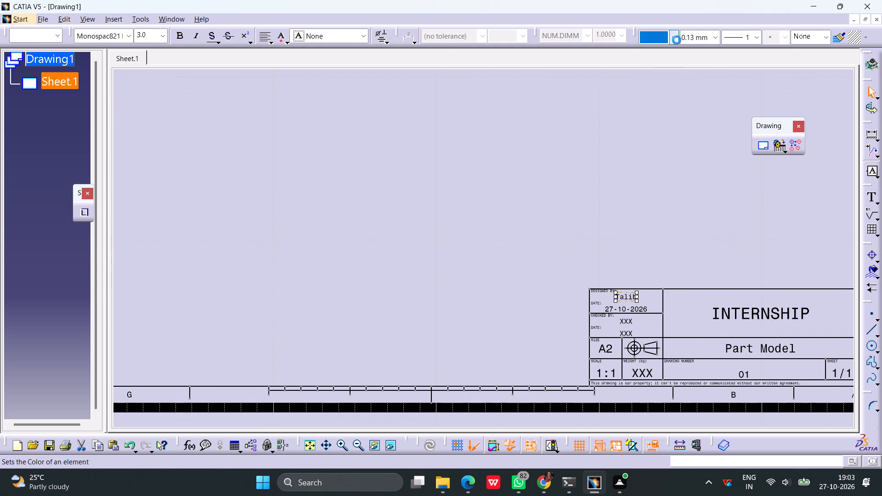
pyautogui.click(658, 66)
pyautogui.click(709, 166)
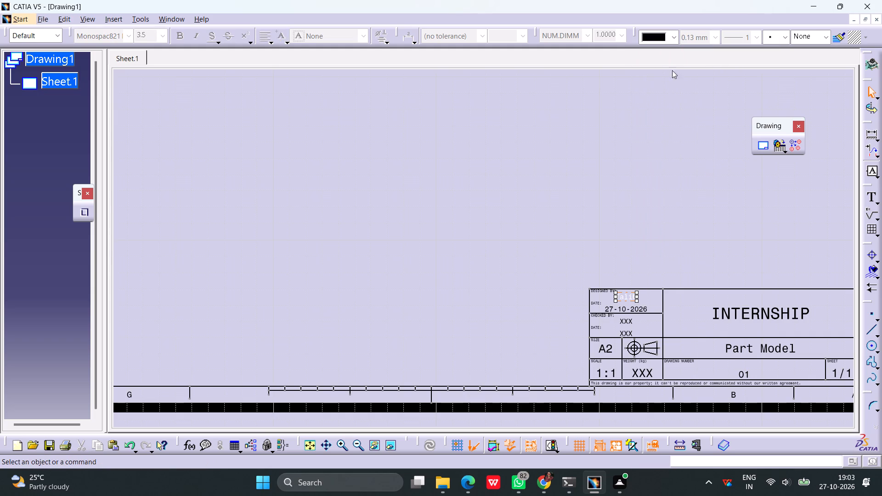
pyautogui.click(635, 309)
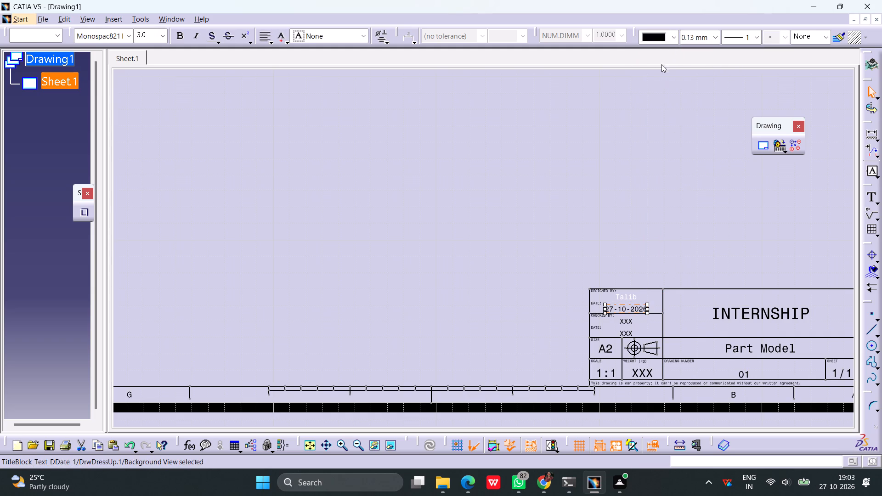
pyautogui.click(672, 40)
pyautogui.click(653, 72)
pyautogui.click(705, 176)
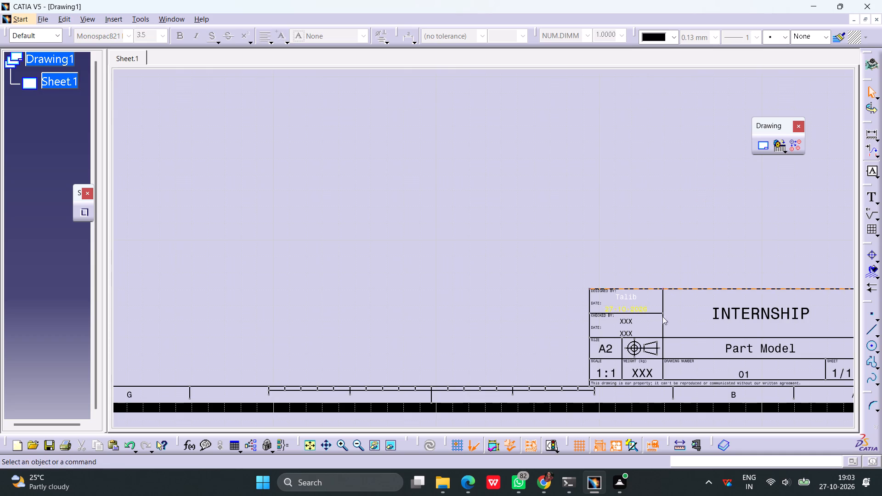
# Colour the A2 sheet size text orange and the INTERNSHIP title red.
pyautogui.click(606, 351)
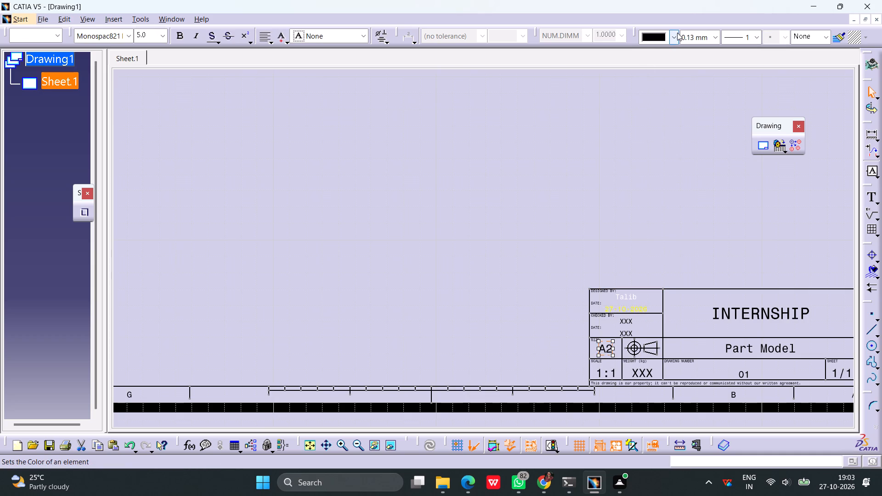
pyautogui.click(673, 35)
pyautogui.click(669, 86)
pyautogui.click(716, 209)
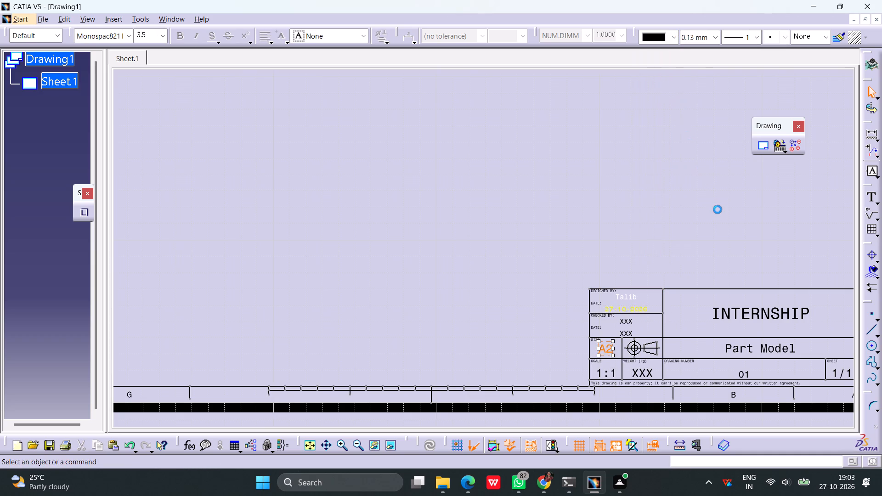
pyautogui.click(738, 311)
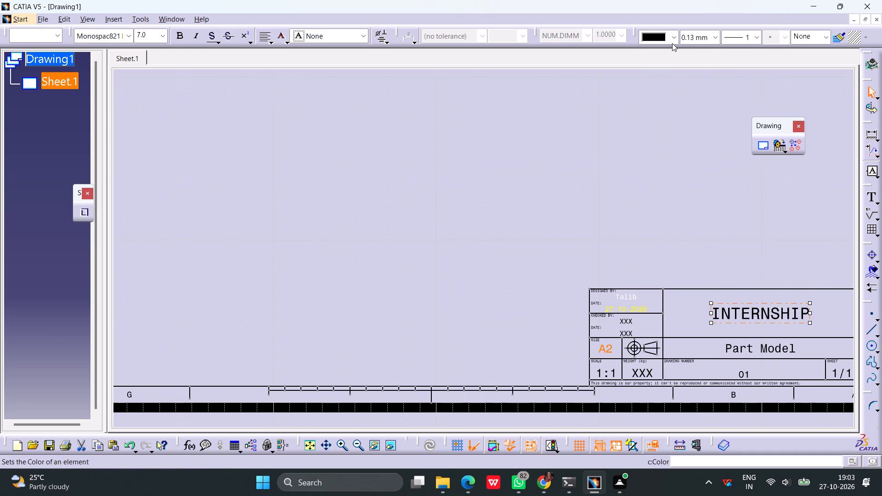
pyautogui.click(673, 41)
pyautogui.click(667, 101)
pyautogui.click(720, 172)
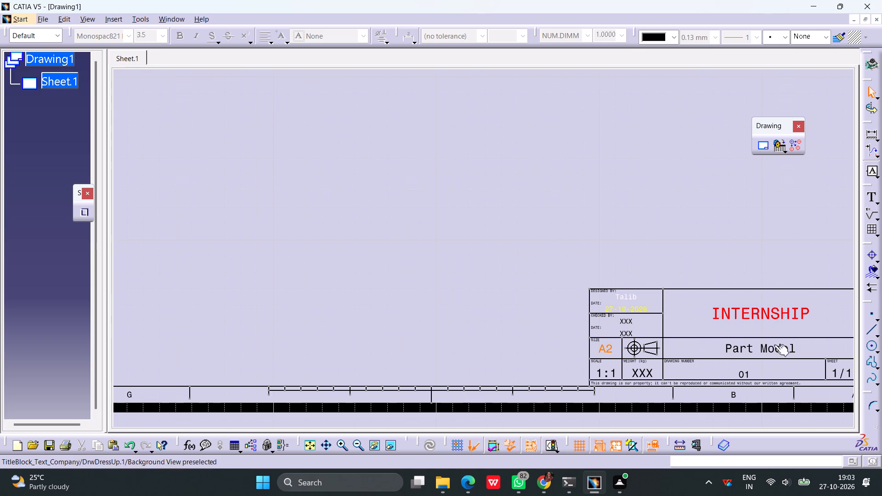
# Colour the Part Model text magenta and the drawing number 01 bright green in the title block.
pyautogui.click(770, 348)
pyautogui.click(676, 38)
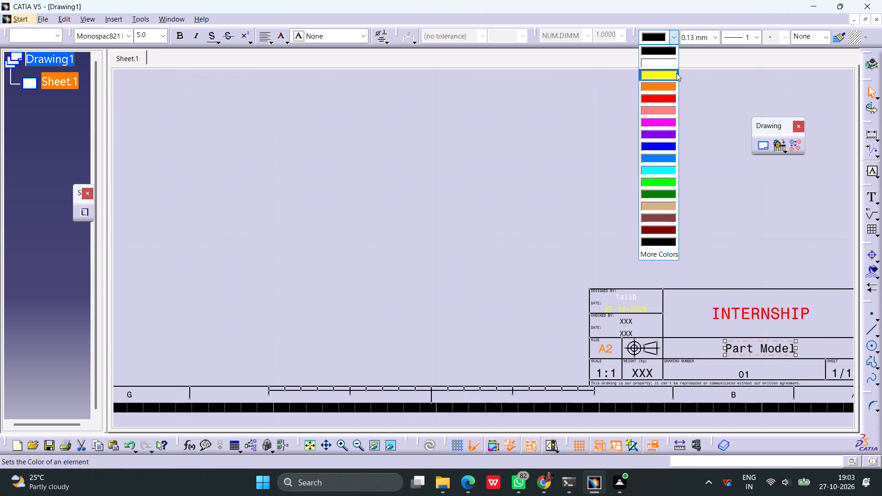
pyautogui.click(672, 116)
pyautogui.click(717, 204)
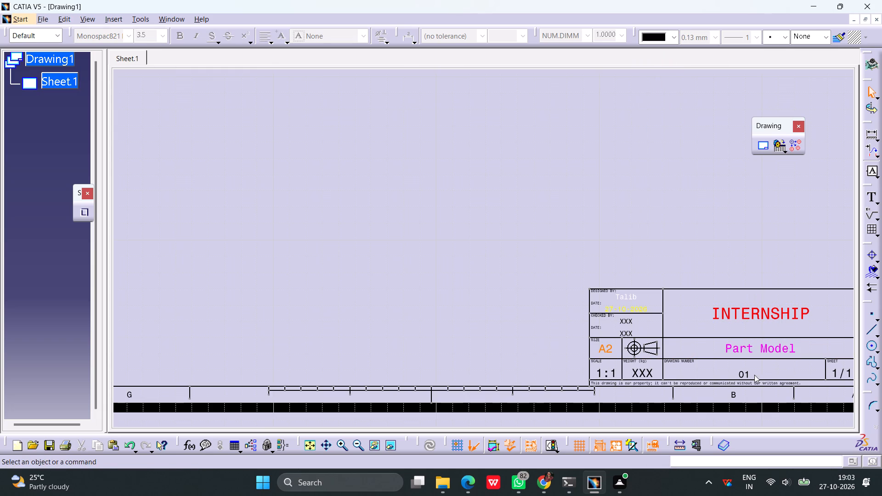
pyautogui.click(749, 375)
pyautogui.click(675, 40)
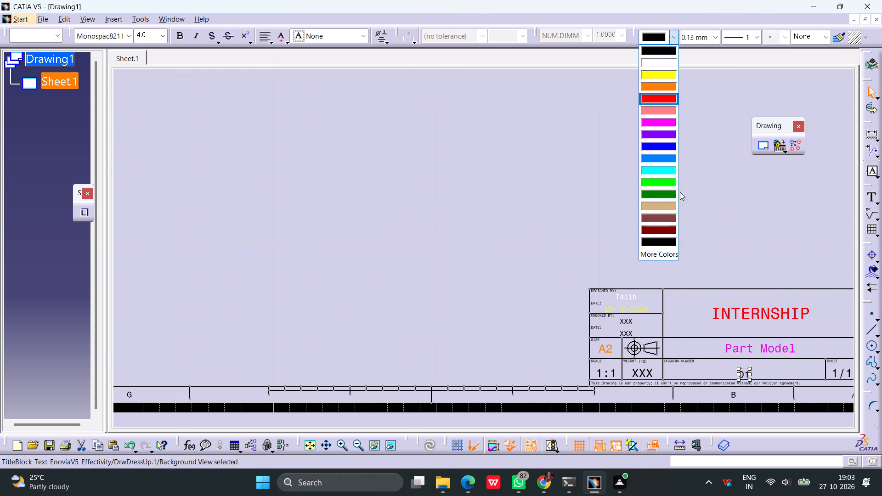
pyautogui.click(665, 182)
pyautogui.click(745, 227)
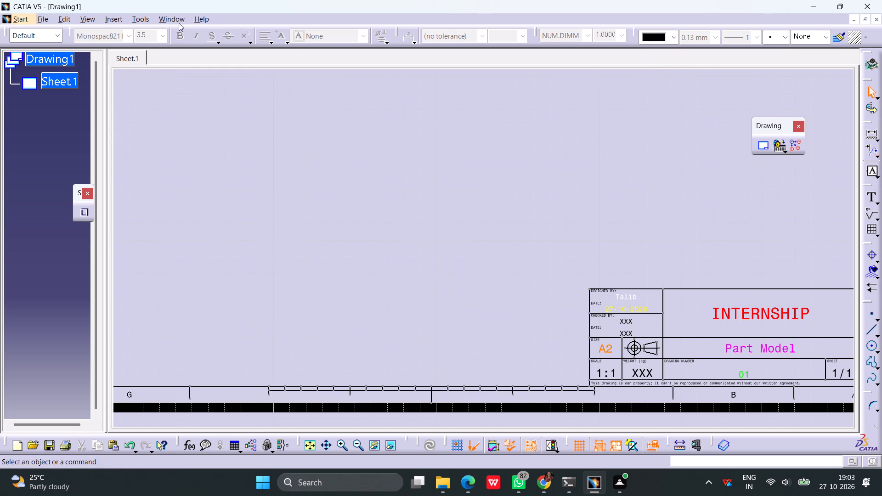
# Switch the drawing from the sheet background back to the working views.
pyautogui.click(61, 22)
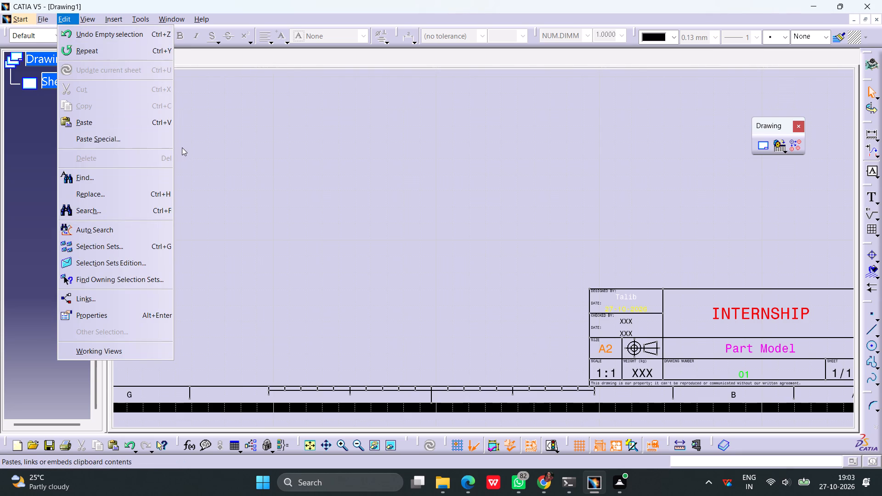
pyautogui.click(97, 353)
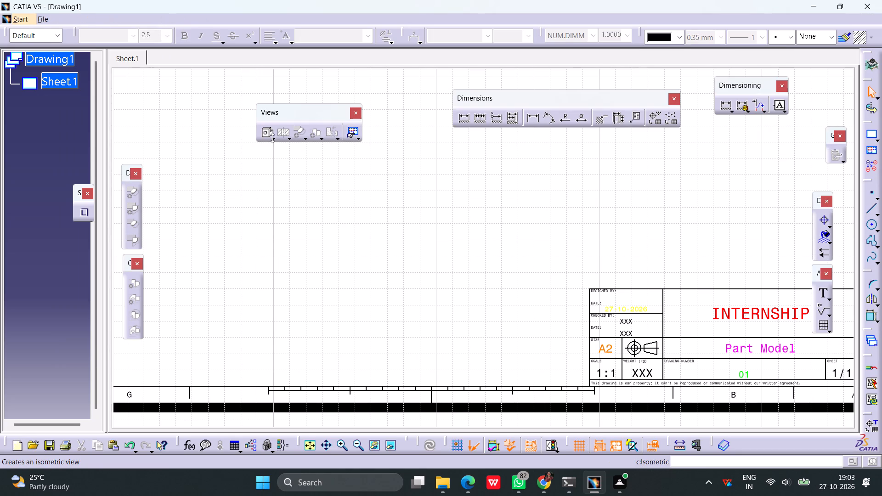
# Create a front view from the U-profile side face of Part1.CATPart, rotated 90 degrees to stand upright, in the sheet's lower-left area.
pyautogui.click(272, 138)
pyautogui.click(289, 149)
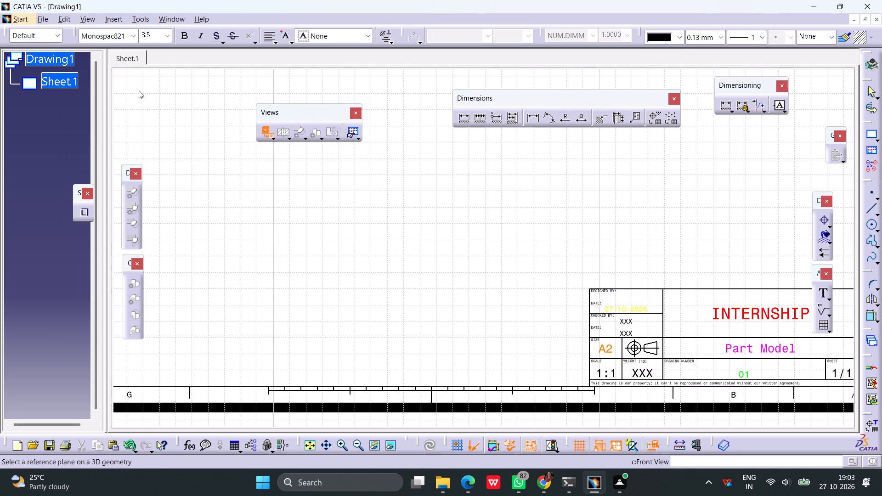
pyautogui.click(163, 17)
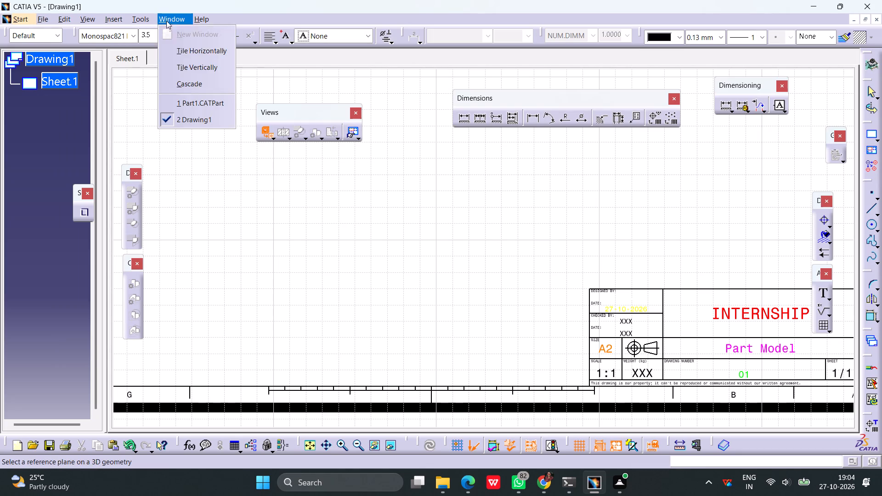
pyautogui.click(187, 100)
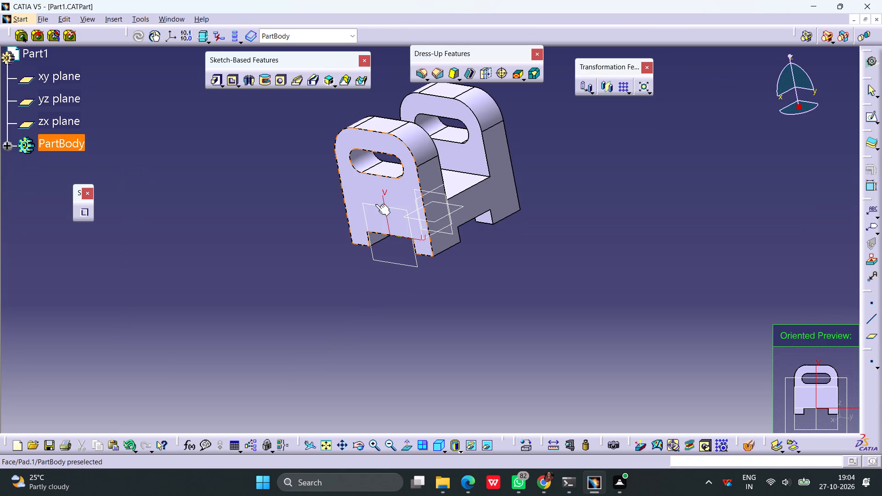
pyautogui.click(463, 199)
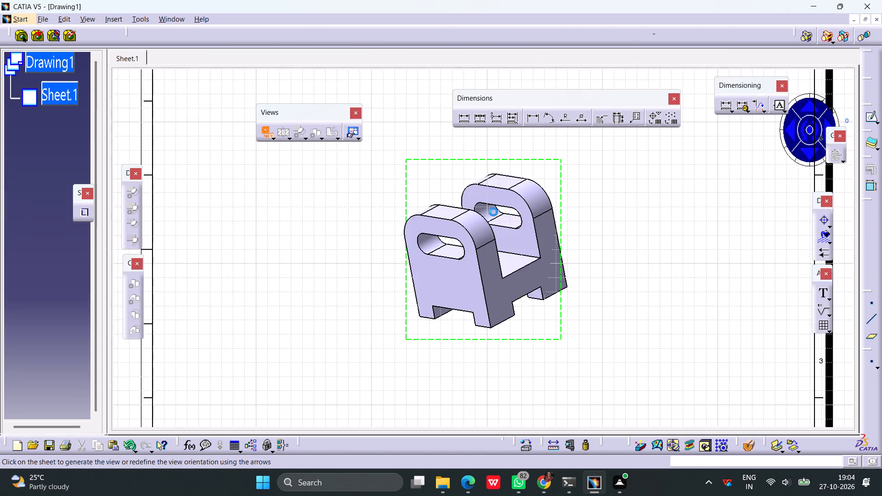
pyautogui.click(813, 114)
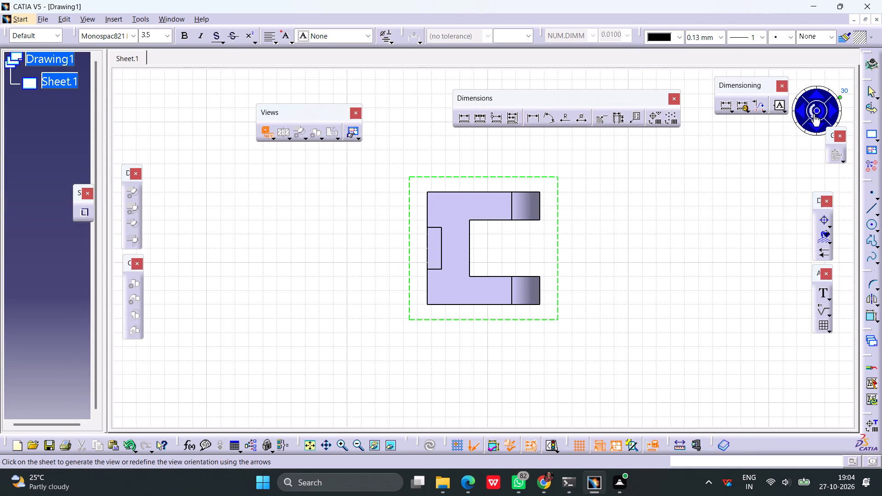
pyautogui.click(813, 114)
pyautogui.click(813, 114)
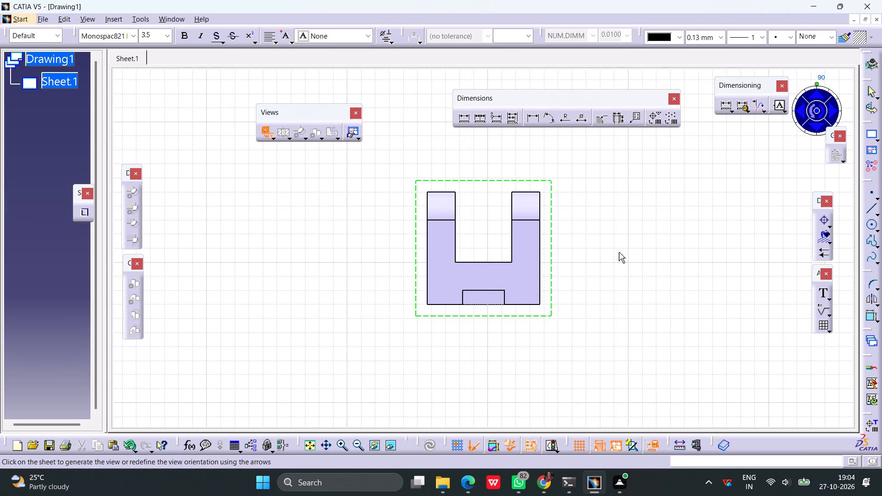
pyautogui.keyDown('ctrl'); pyautogui.moveTo(614, 250); pyautogui.dragTo(613, 293, button='middle'); pyautogui.keyUp('ctrl')
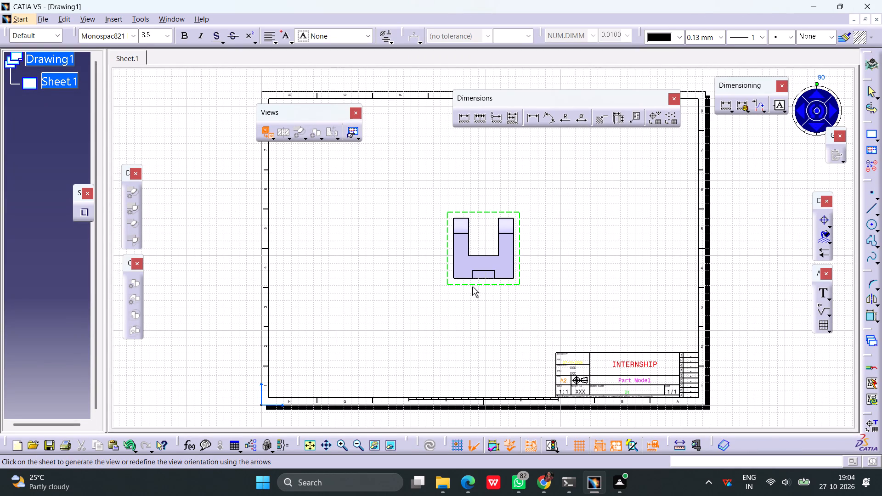
pyautogui.moveTo(472, 285); pyautogui.dragTo(327, 333)
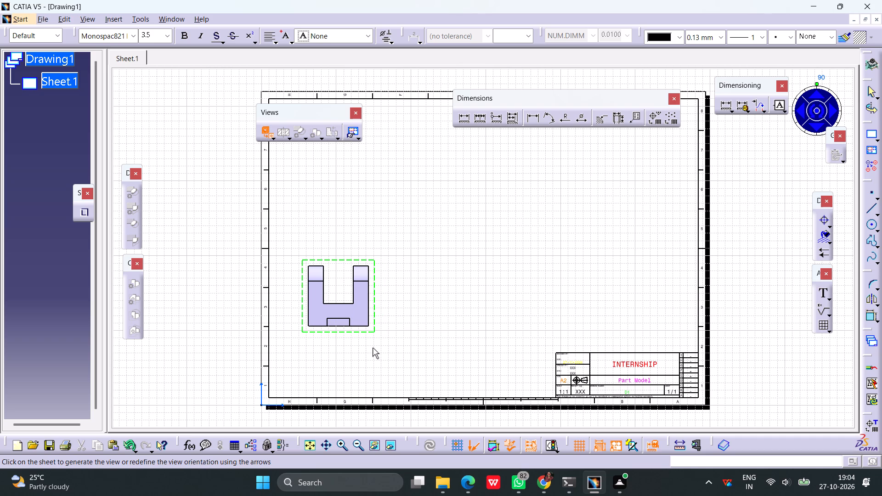
pyautogui.click(373, 348)
# Set the front view's scale to 2:1 and enable its hidden lines, center lines and axes.
pyautogui.rightClick(375, 305)
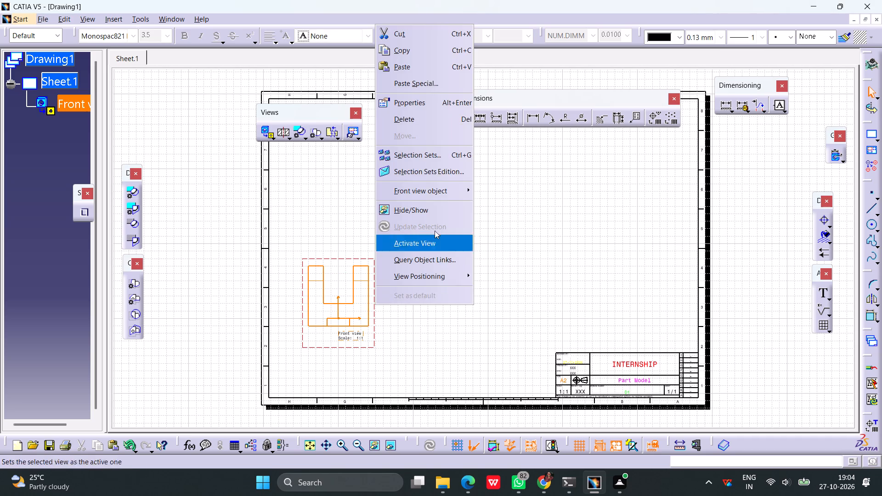
pyautogui.click(407, 106)
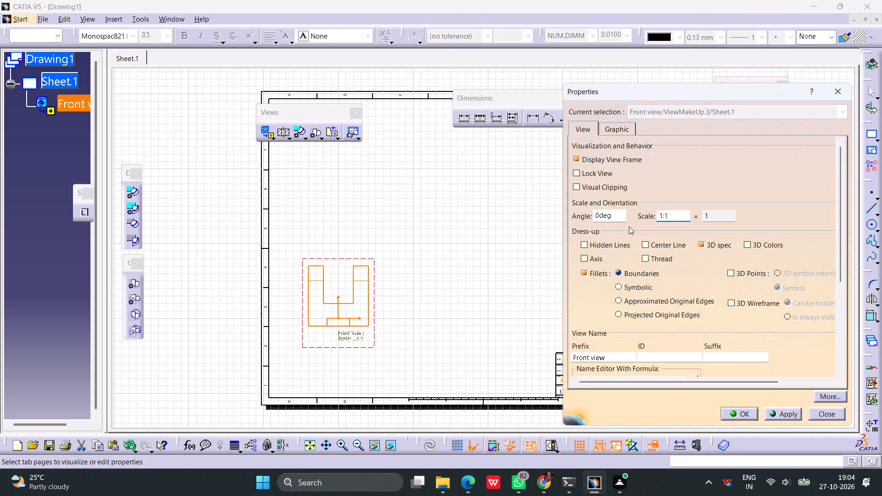
pyautogui.press('Right')
pyautogui.press('BackSpace')
pyautogui.press('2')
pyautogui.click(608, 246)
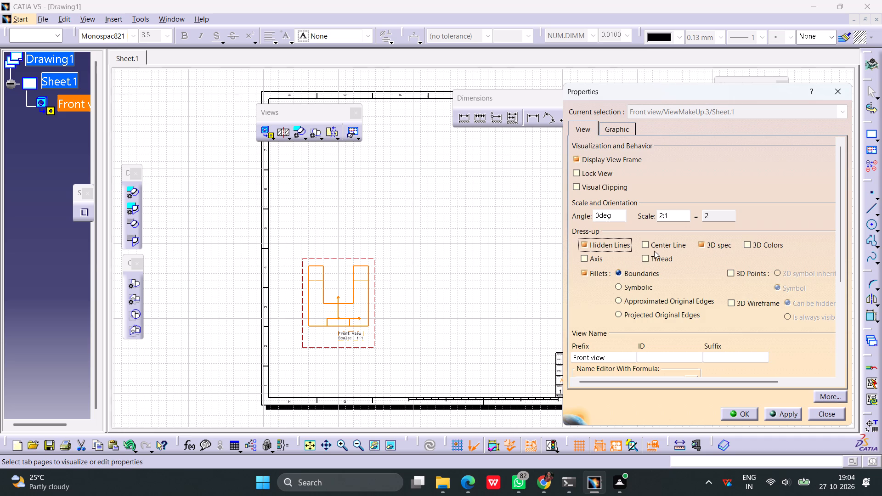
pyautogui.click(659, 248)
pyautogui.click(604, 261)
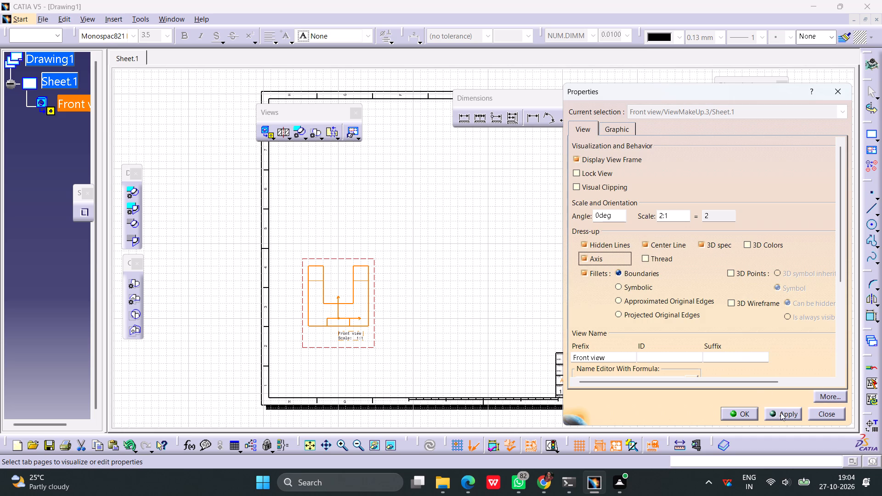
pyautogui.click(780, 412)
pyautogui.click(746, 414)
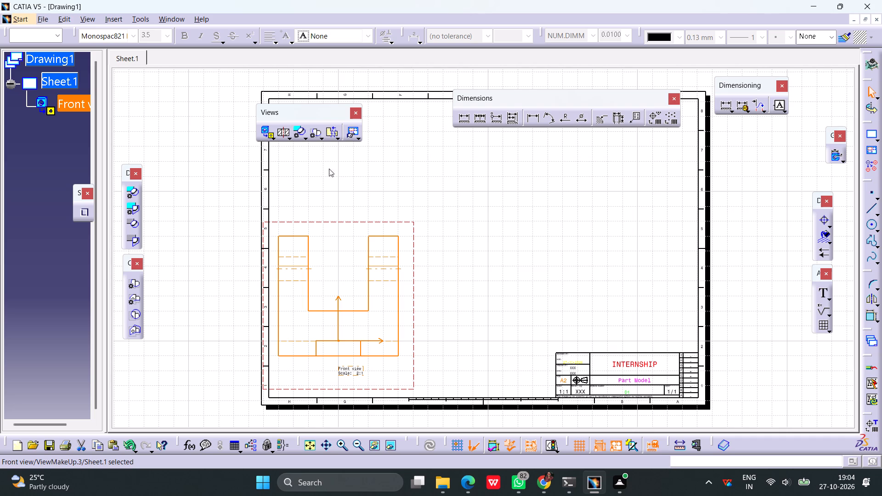
# Project a right view beside the front view and a top view above it.
pyautogui.click(274, 137)
pyautogui.click(333, 150)
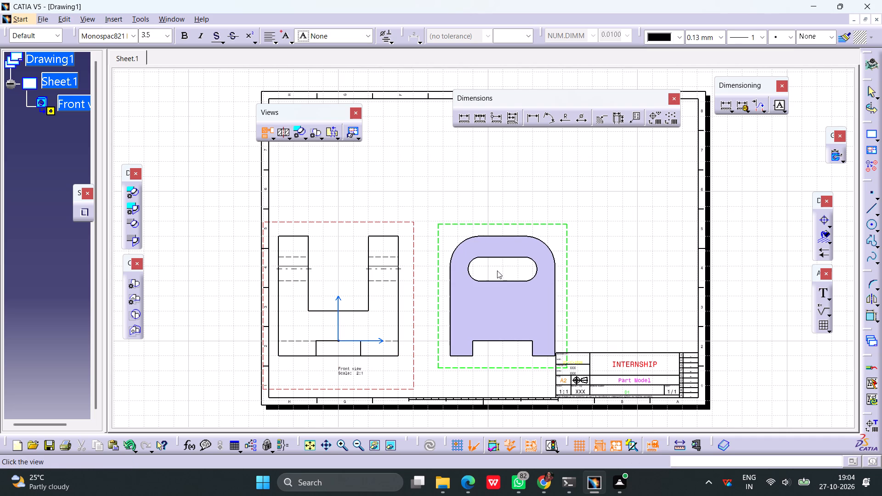
pyautogui.click(510, 268)
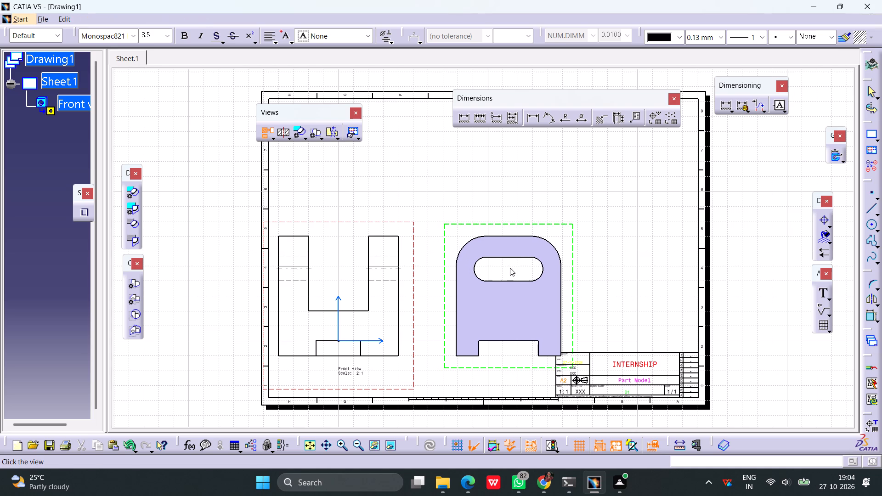
pyautogui.click(264, 134)
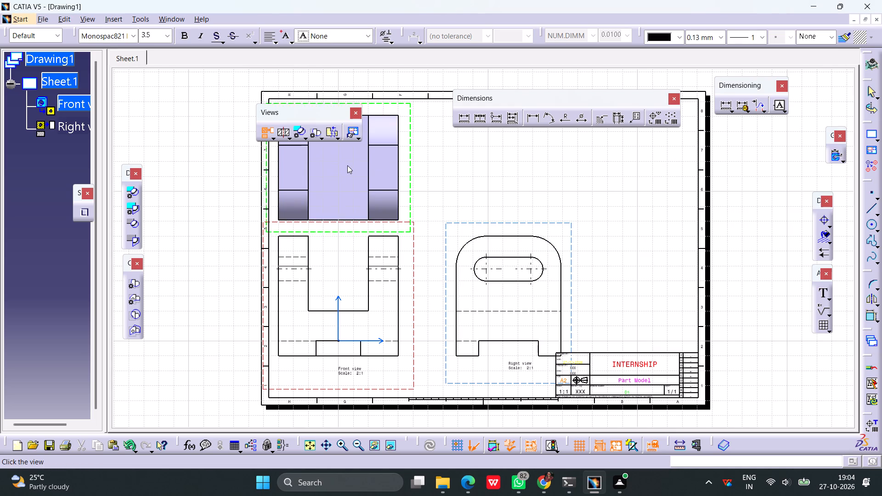
pyautogui.click(352, 162)
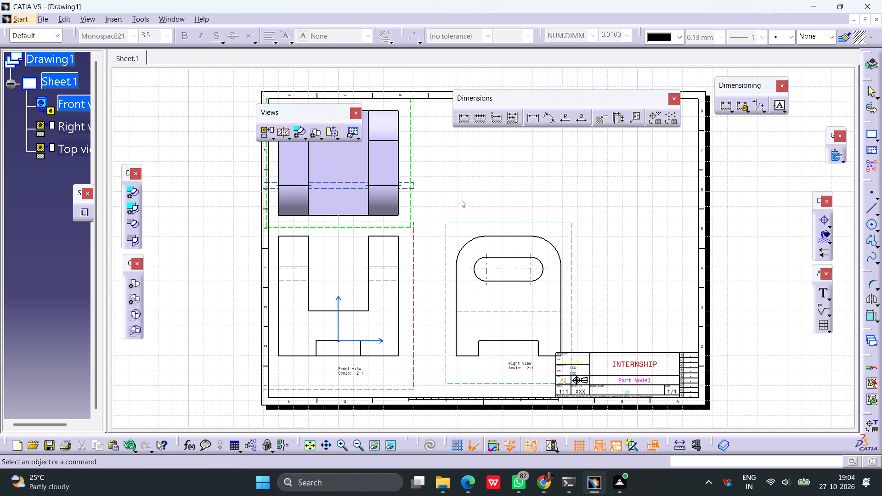
# Add radius dimensions to the upper-left outer corner arc and the slot's left end arc in the right view.
pyautogui.click(567, 118)
pyautogui.click(470, 243)
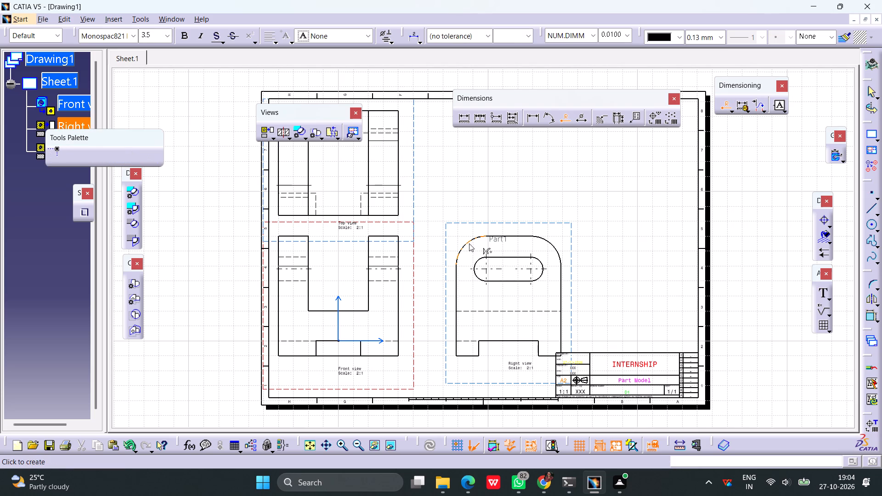
pyautogui.click(458, 241)
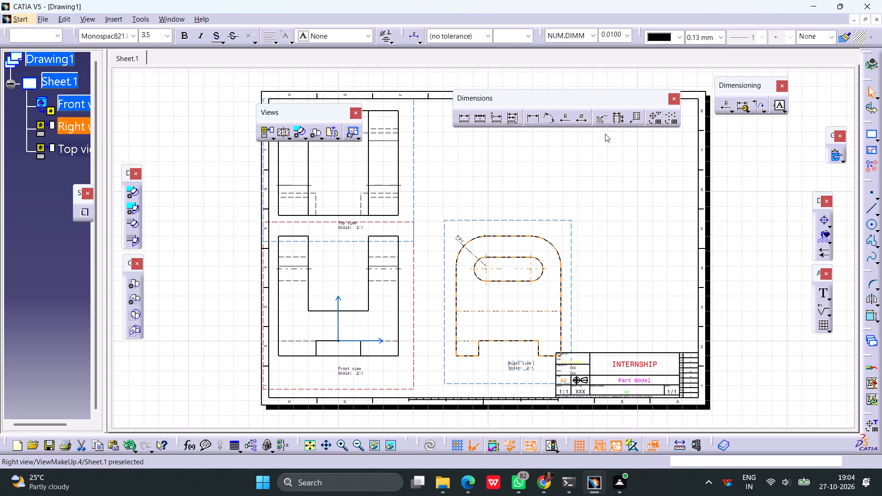
pyautogui.click(560, 122)
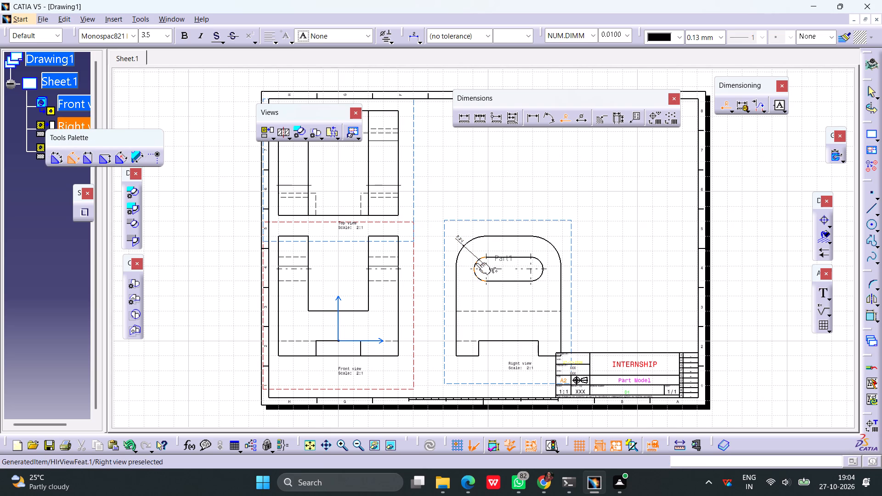
pyautogui.click(476, 263)
pyautogui.click(450, 255)
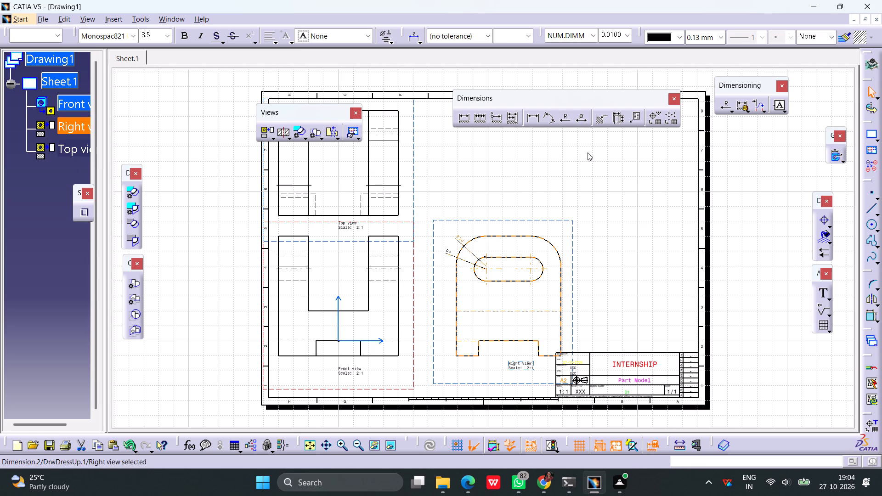
# Dimension the slot's straight length and the distance from the part's top edge to the slot's centre line in the right view.
pyautogui.click(462, 125)
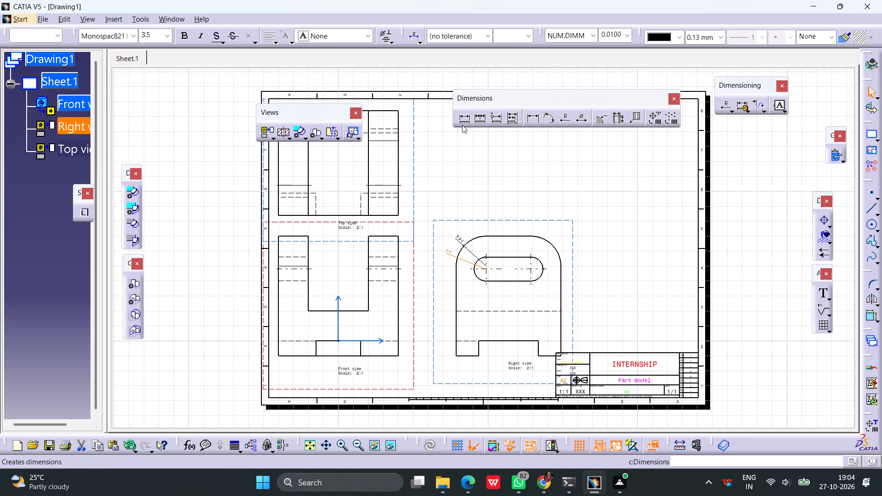
pyautogui.click(516, 260)
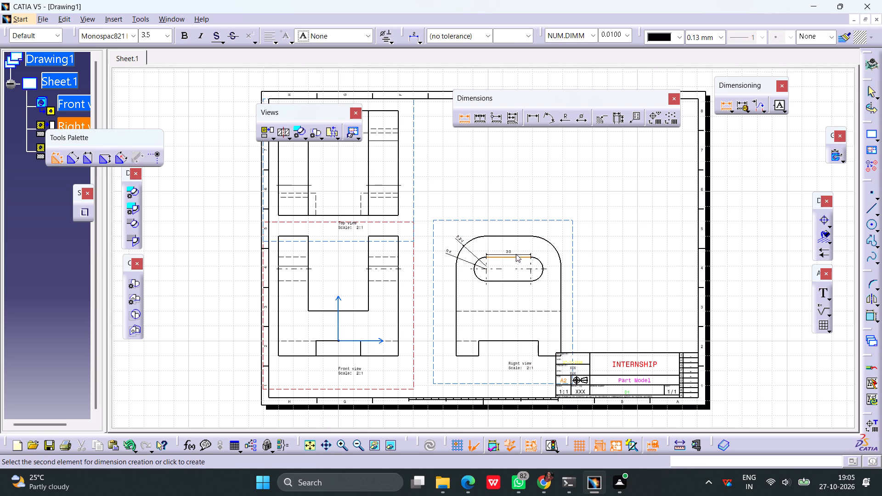
pyautogui.click(516, 252)
pyautogui.click(462, 124)
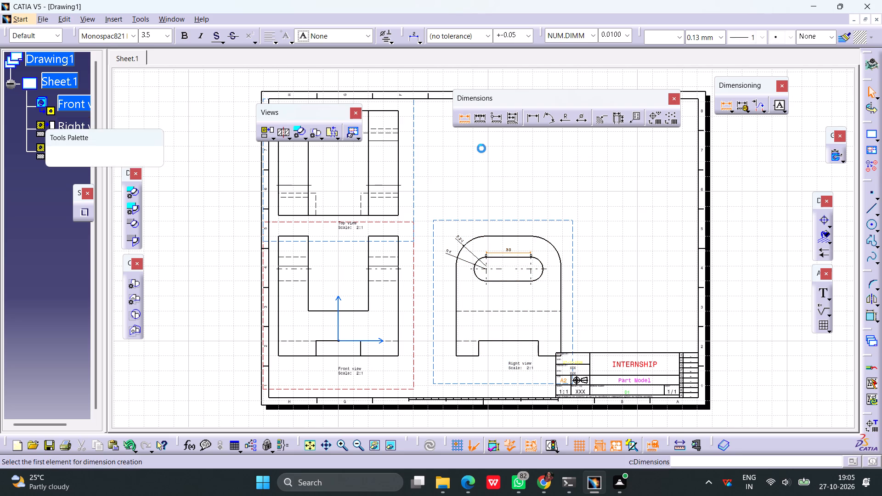
pyautogui.click(512, 236)
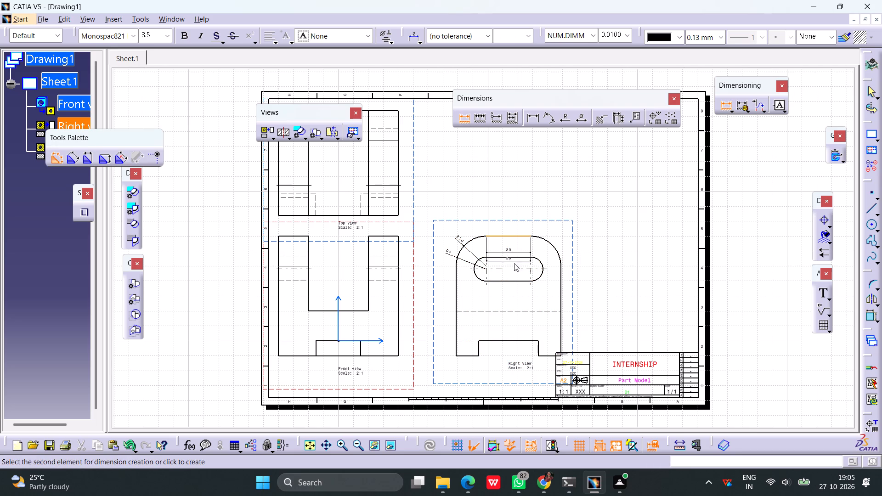
pyautogui.click(514, 267)
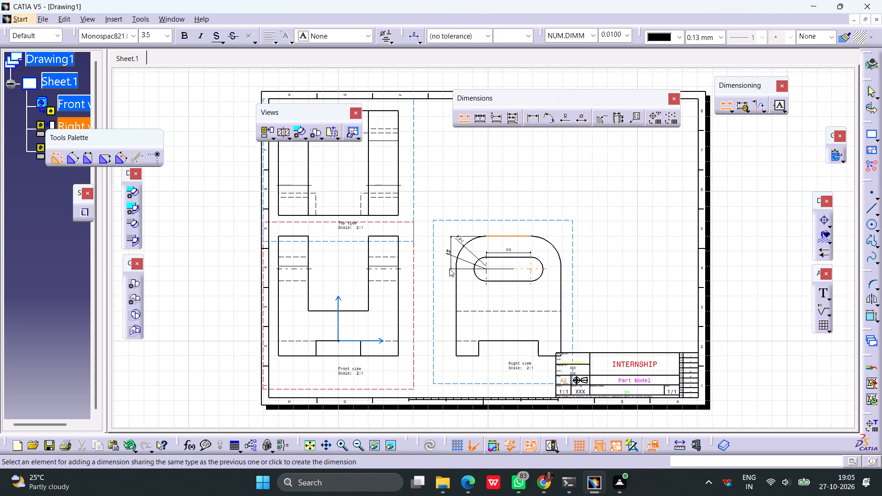
pyautogui.click(441, 269)
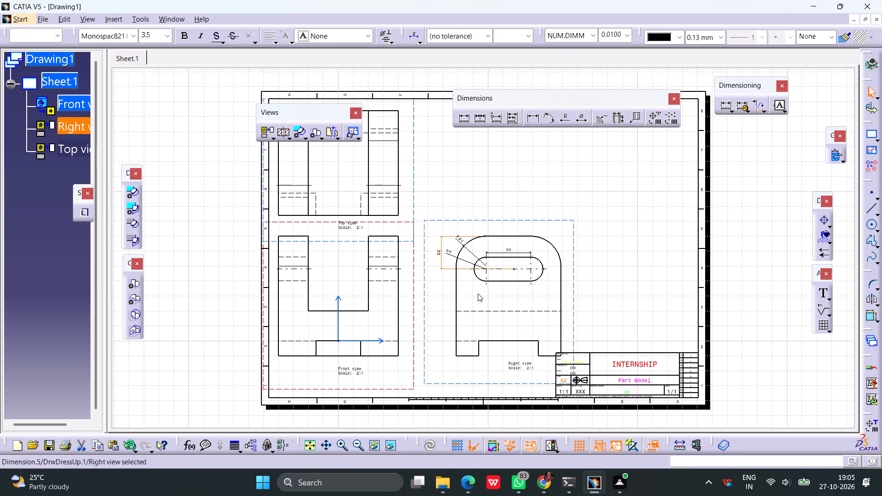
# Dimension the width of the bottom notch in the right view, placing the dimension above the notch.
pyautogui.moveTo(583, 297); pyautogui.dragTo(556, 233, button='middle')
pyautogui.click(531, 123)
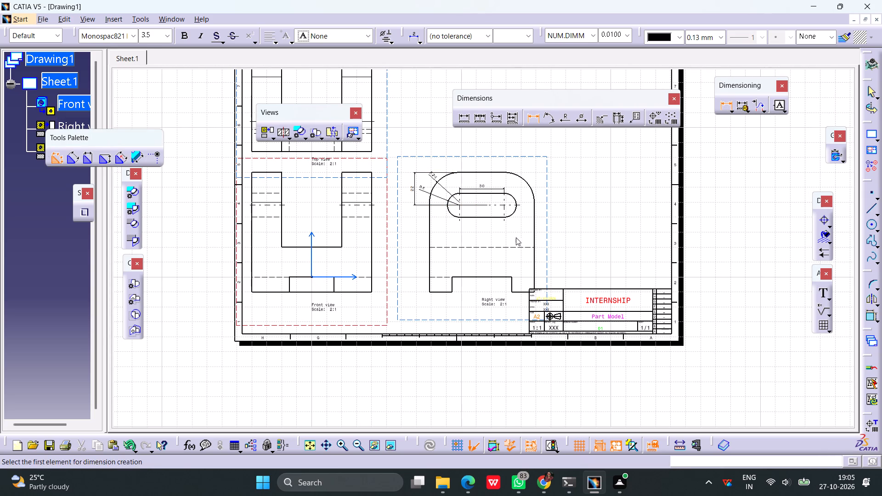
pyautogui.click(487, 279)
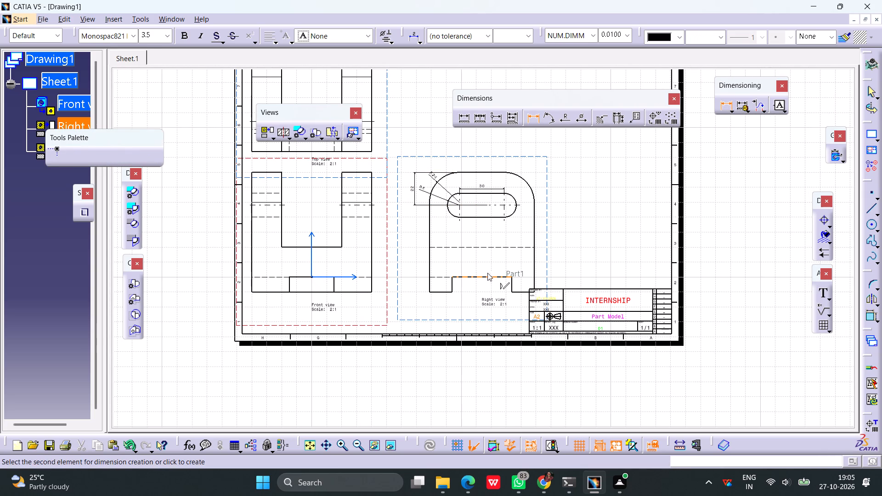
pyautogui.click(489, 264)
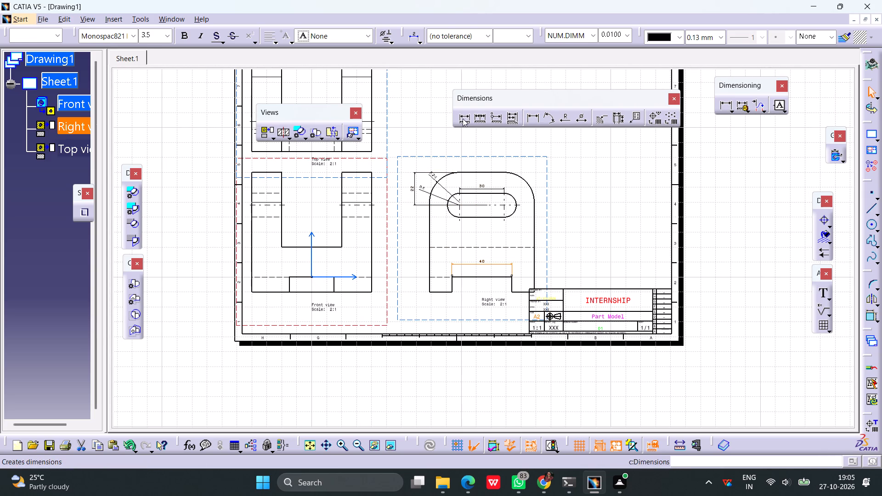
# Dimension the part's overall height beside the front view and its overall width above the top view.
pyautogui.click(463, 118)
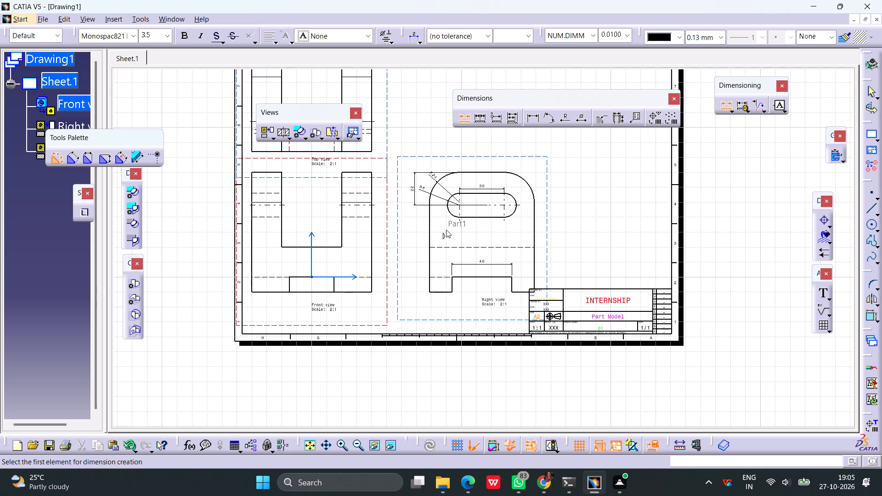
pyautogui.click(361, 173)
pyautogui.click(354, 293)
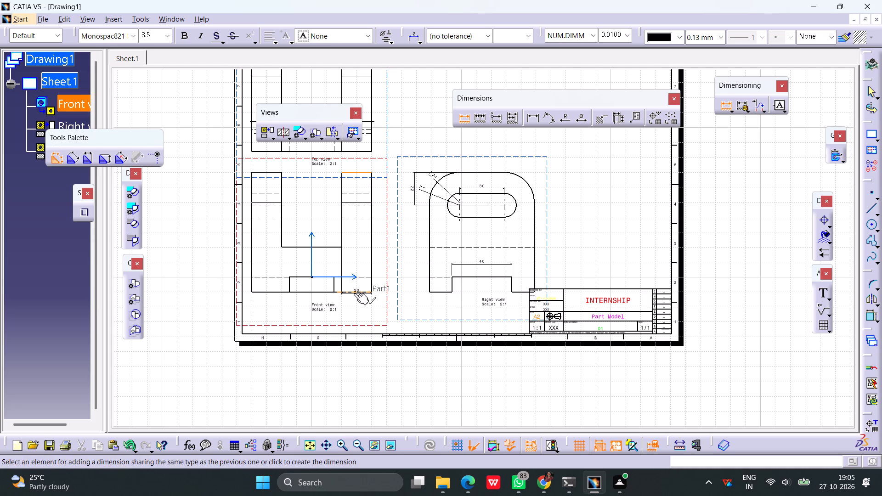
pyautogui.click(379, 242)
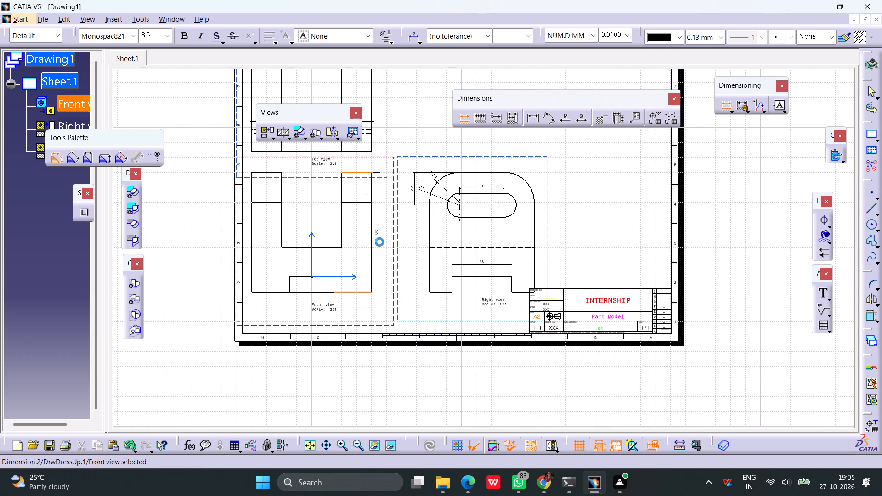
pyautogui.moveTo(413, 206); pyautogui.dragTo(423, 337, button='middle')
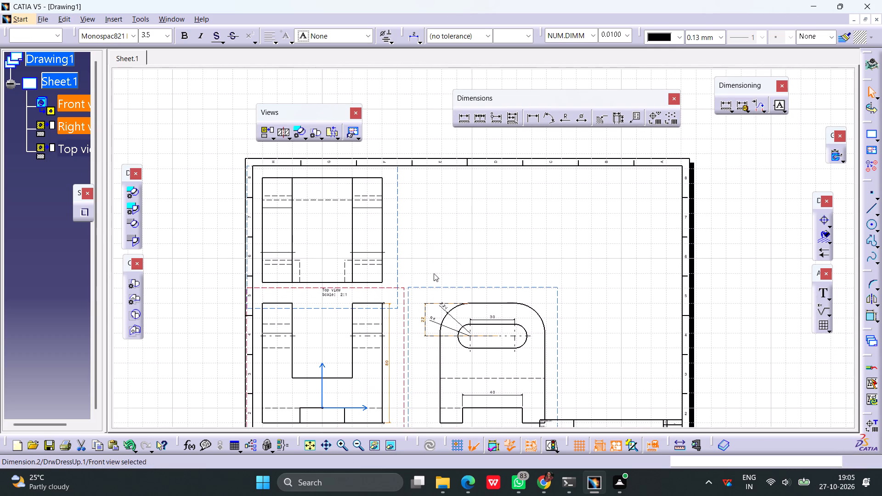
pyautogui.click(458, 122)
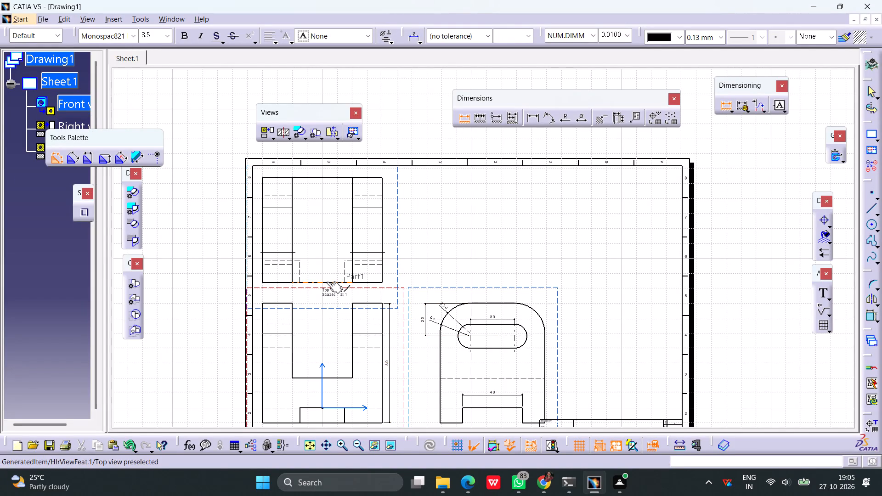
pyautogui.click(262, 231)
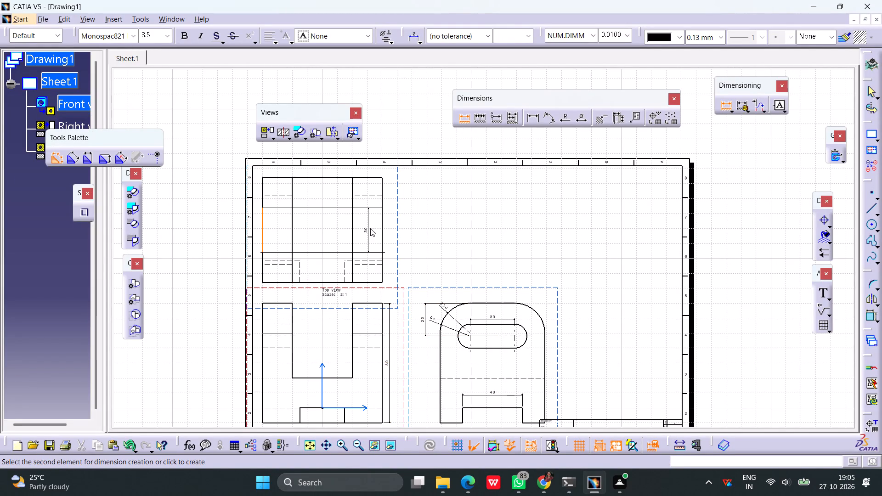
pyautogui.click(381, 228)
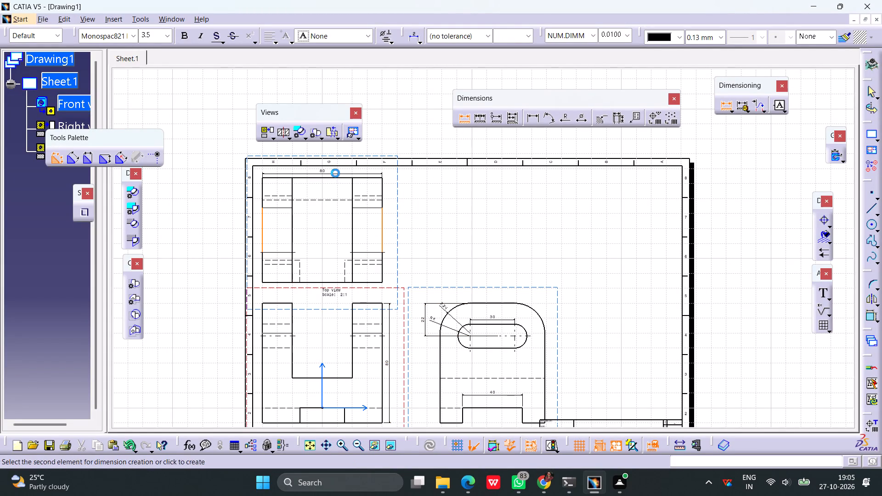
pyautogui.click(335, 173)
# Start an isometric view of Part1.CATPart, picking the outer face of the near slotted upright as the reference.
pyautogui.keyDown('ctrl'); pyautogui.moveTo(509, 242); pyautogui.dragTo(509, 249, button='middle'); pyautogui.keyUp('ctrl')
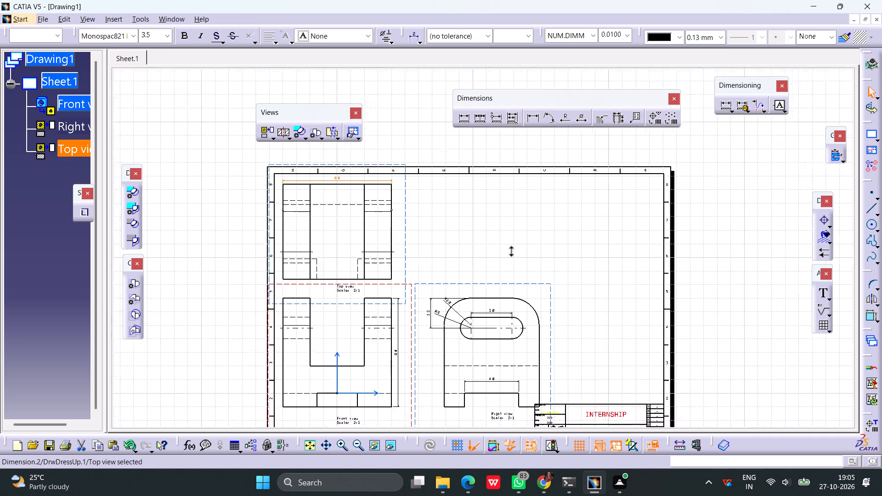
pyautogui.keyDown('ctrl'); pyautogui.moveTo(509, 249); pyautogui.dragTo(509, 256, button='middle'); pyautogui.keyUp('ctrl')
pyautogui.moveTo(549, 272); pyautogui.dragTo(545, 241, button='middle')
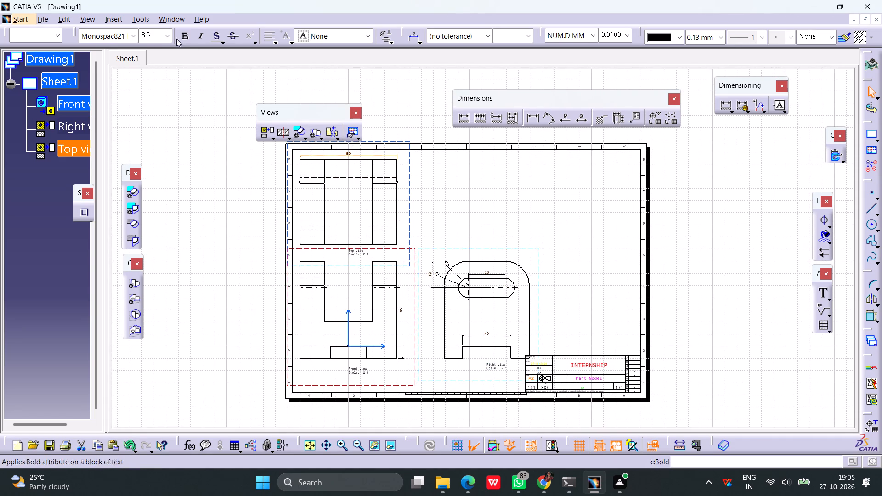
pyautogui.click(163, 36)
pyautogui.click(464, 208)
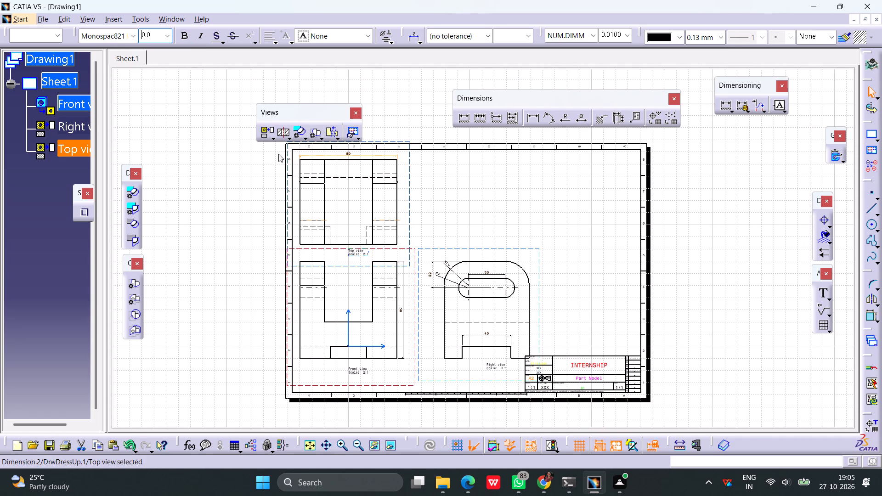
pyautogui.click(272, 138)
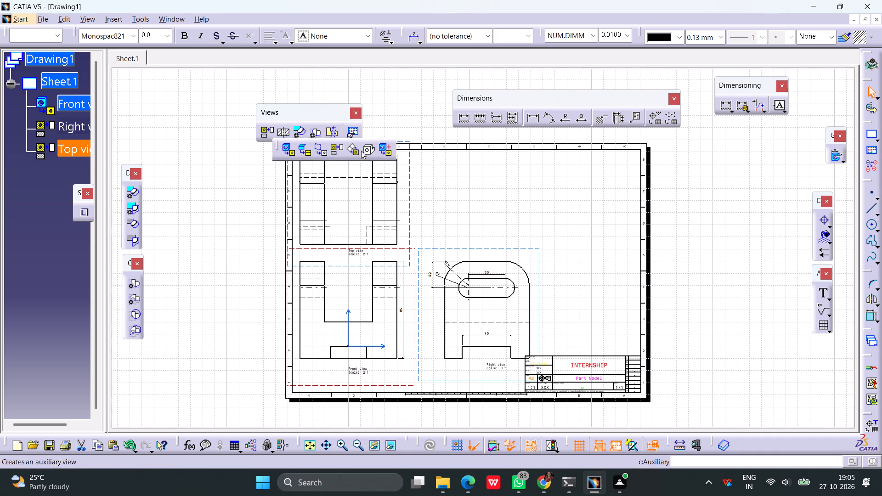
pyautogui.click(366, 149)
pyautogui.click(168, 18)
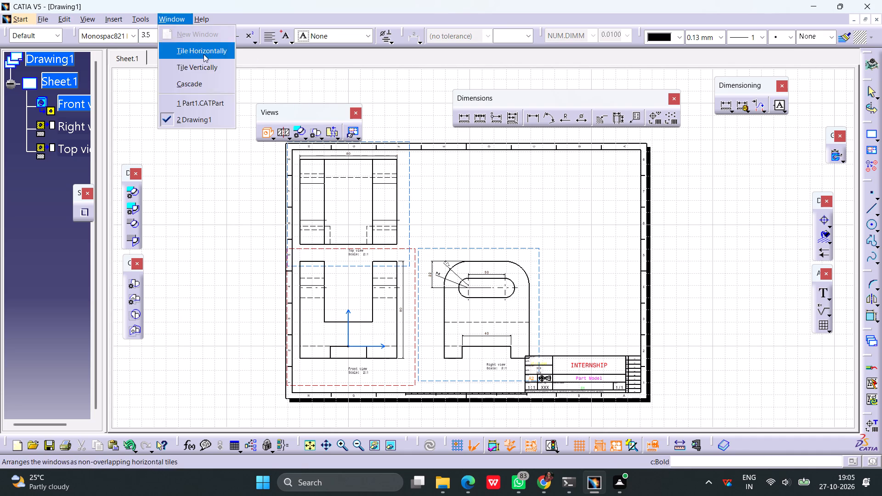
pyautogui.click(210, 104)
pyautogui.click(376, 194)
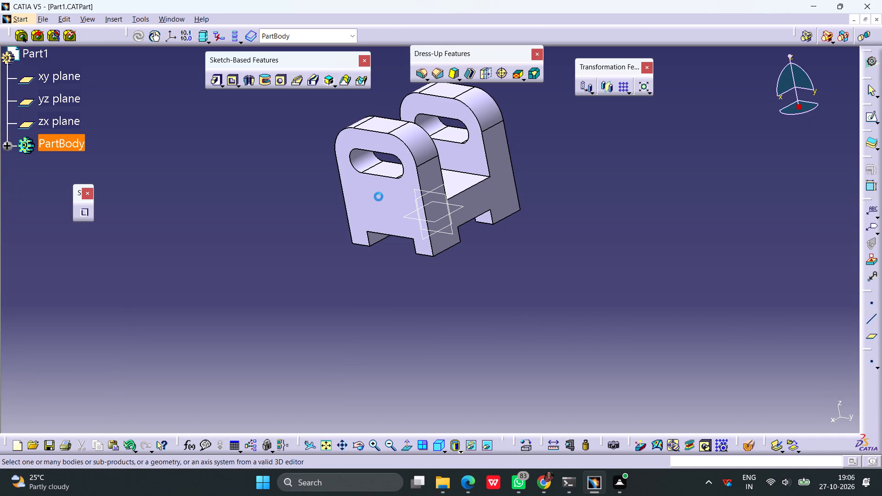
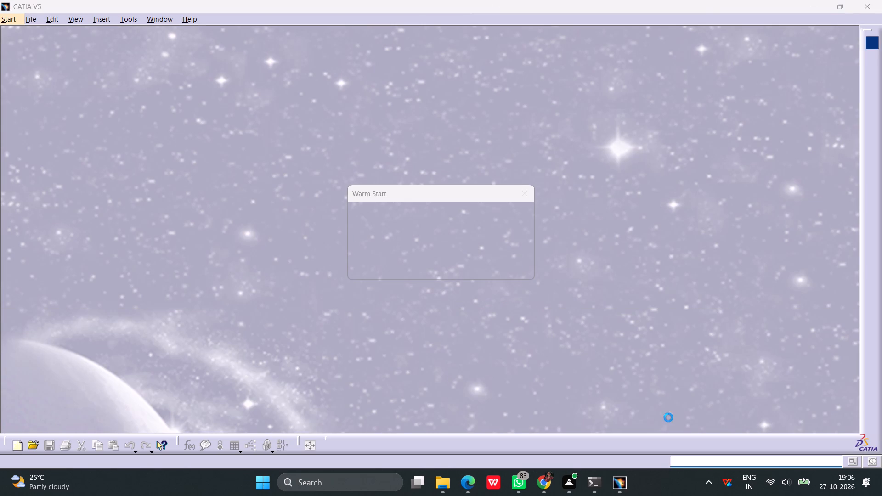
# Recover the previous session's part and drawing through Warm Start.
pyautogui.click(461, 263)
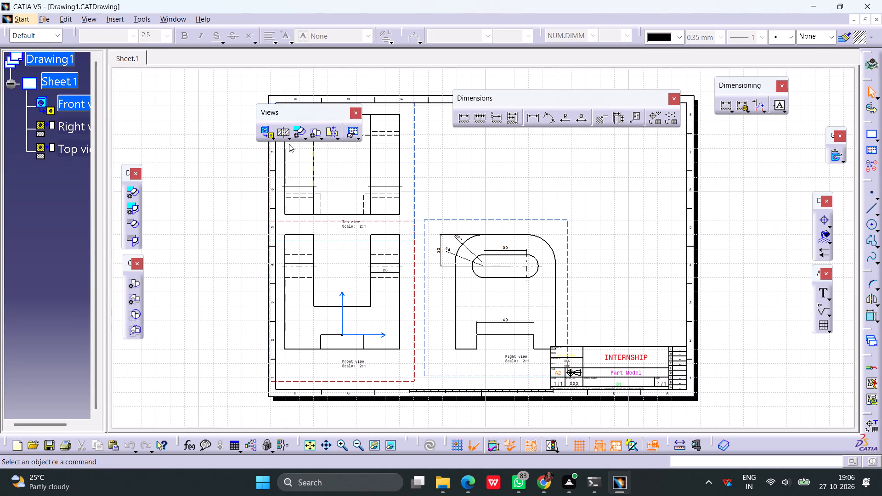
# Create an isometric view of Part1.CATPart from the near slotted upright's outer face, placing it above the right view and beside the top view.
pyautogui.click(274, 138)
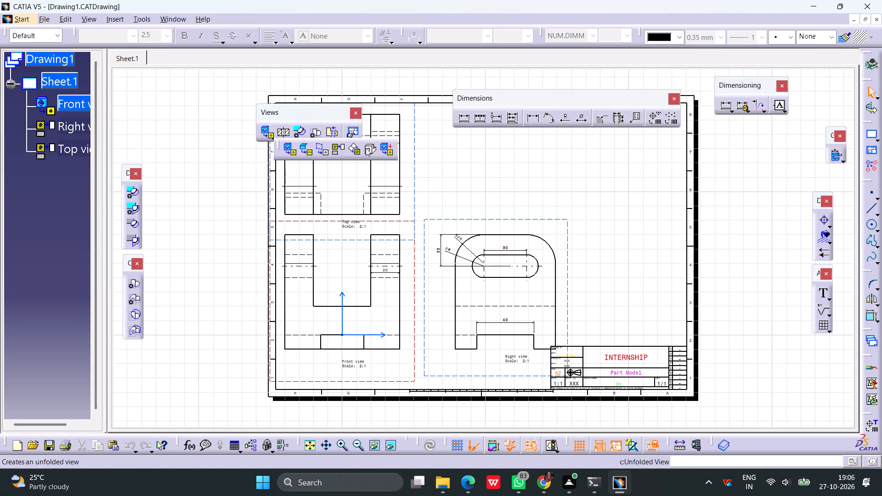
pyautogui.click(366, 148)
pyautogui.click(183, 22)
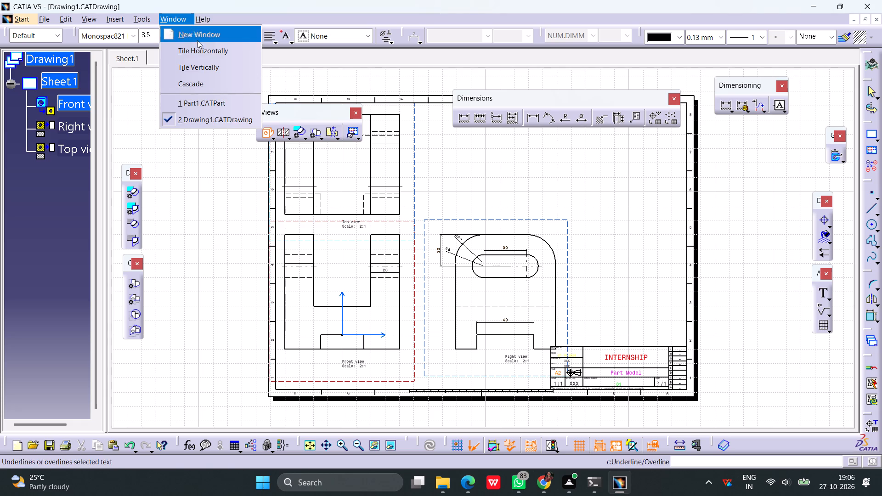
pyautogui.click(193, 101)
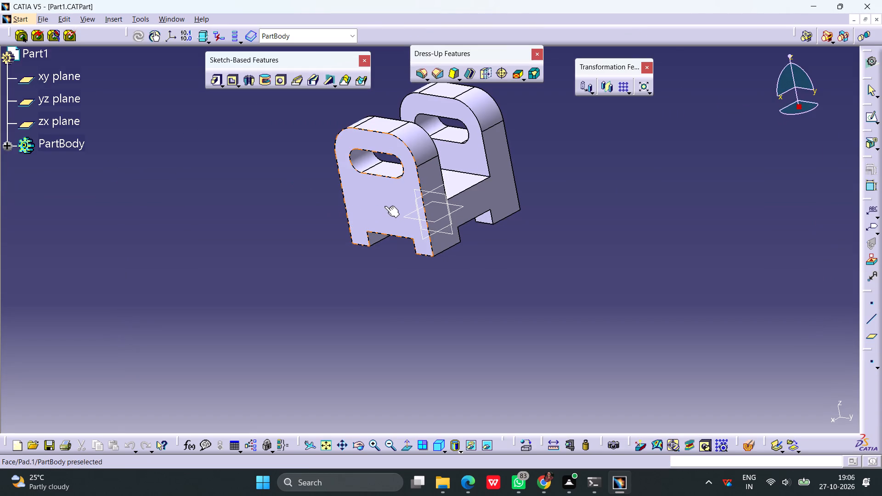
pyautogui.click(384, 206)
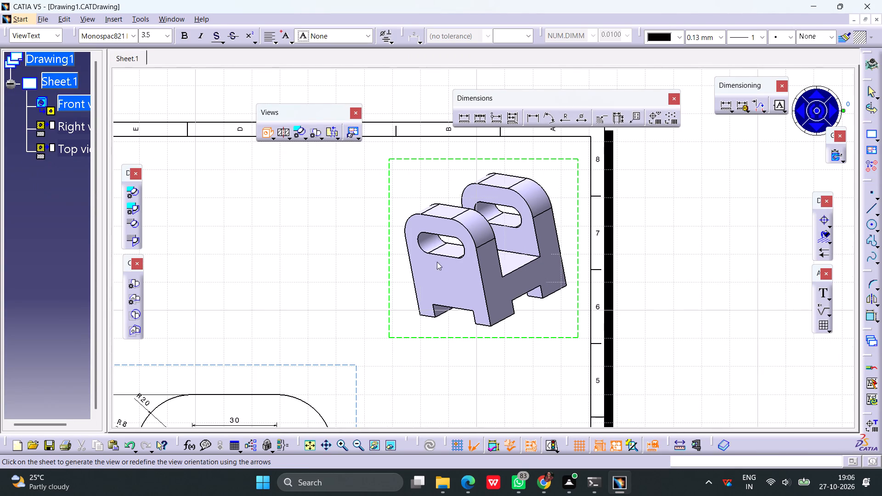
pyautogui.keyDown('ctrl'); pyautogui.moveTo(364, 244); pyautogui.dragTo(370, 292, button='middle'); pyautogui.keyUp('ctrl')
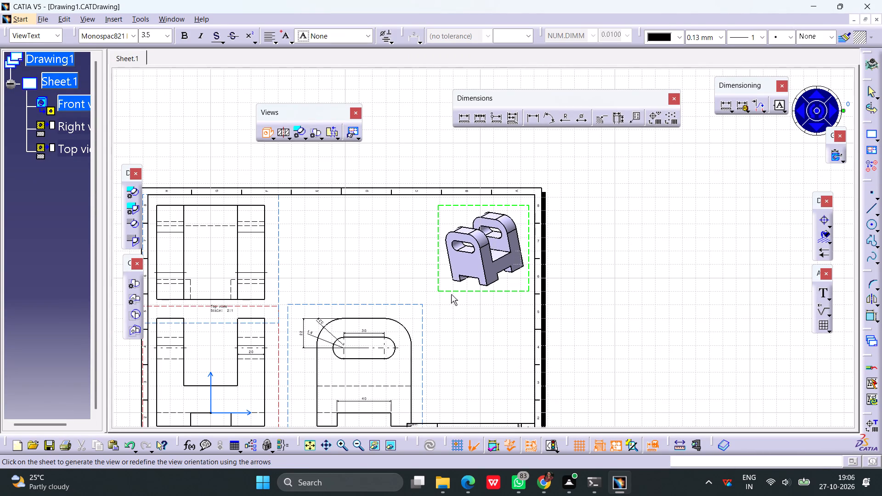
pyautogui.moveTo(451, 293); pyautogui.dragTo(404, 297)
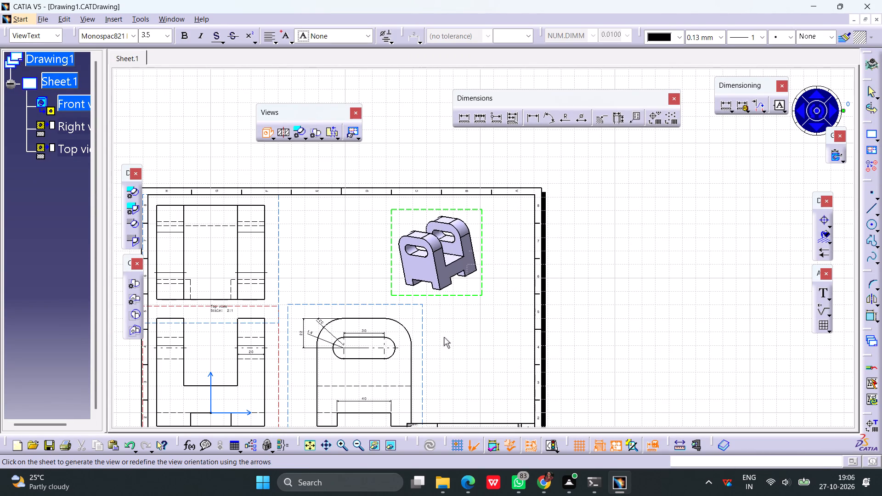
pyautogui.click(444, 337)
# Activate the isometric view.
pyautogui.rightClick(483, 288)
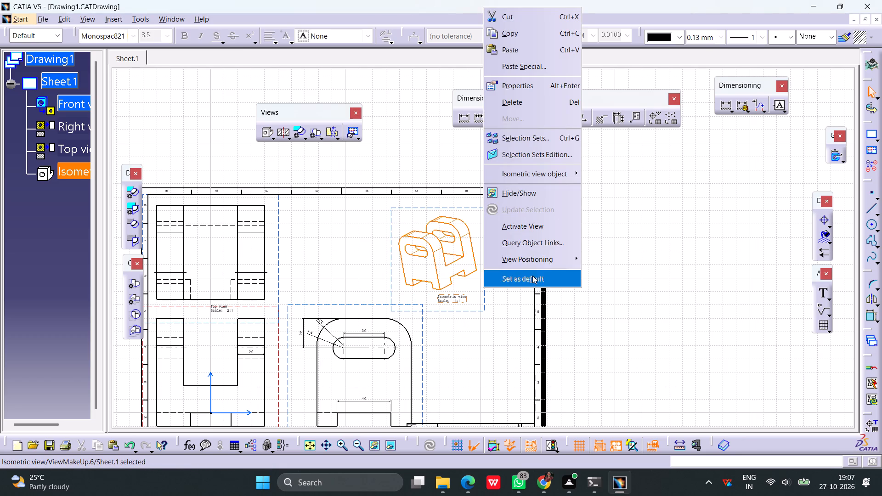
pyautogui.click(518, 232)
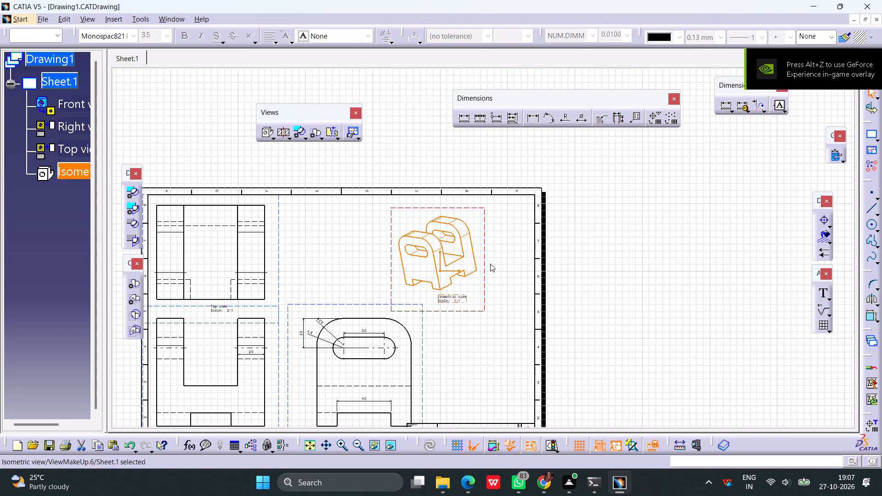
# Set the isometric view's generation mode to Raster, using Shading with edges and High quality for visualization.
pyautogui.rightClick(483, 272)
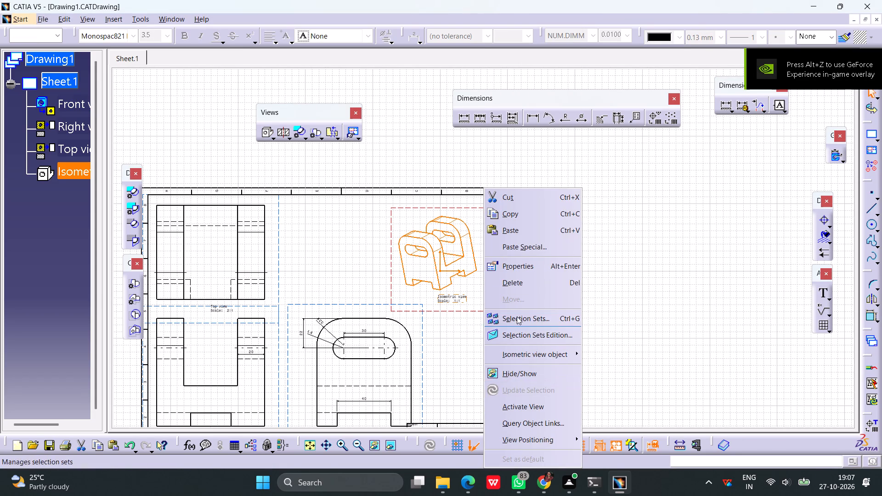
pyautogui.click(520, 260)
pyautogui.scroll(-4, 646, 272)
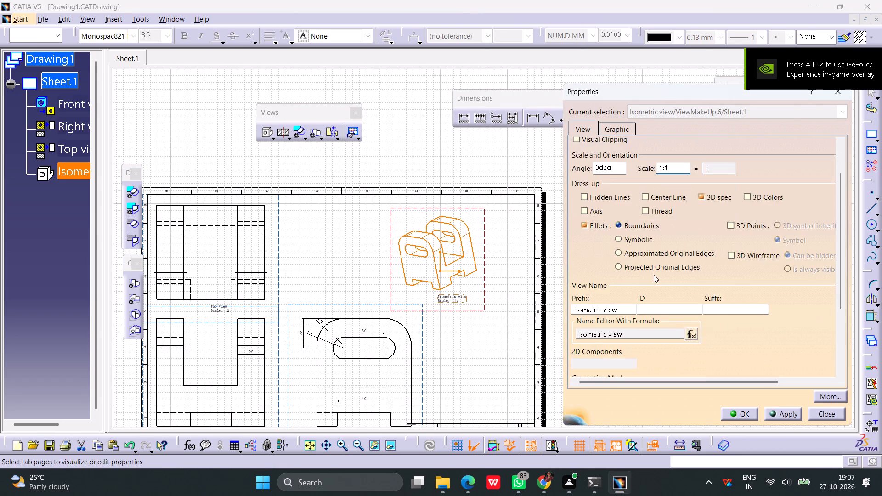
pyautogui.scroll(-7, 654, 275)
pyautogui.click(732, 347)
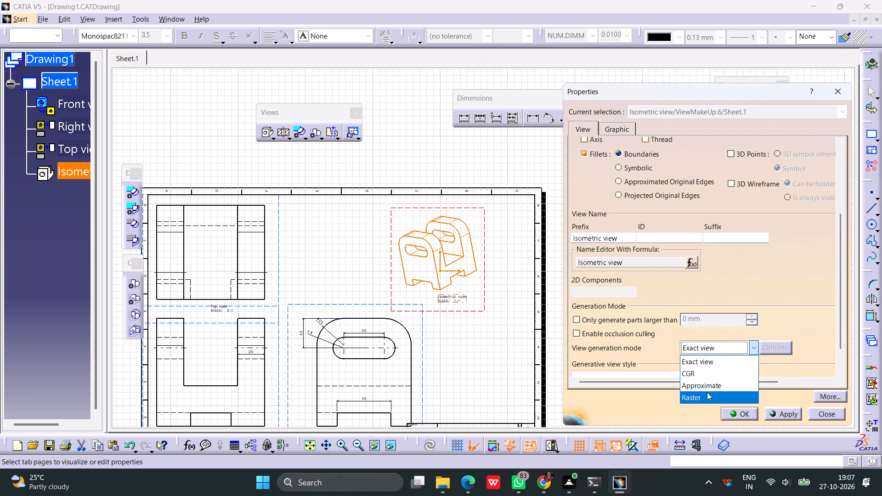
pyautogui.click(707, 392)
pyautogui.click(768, 345)
pyautogui.click(739, 328)
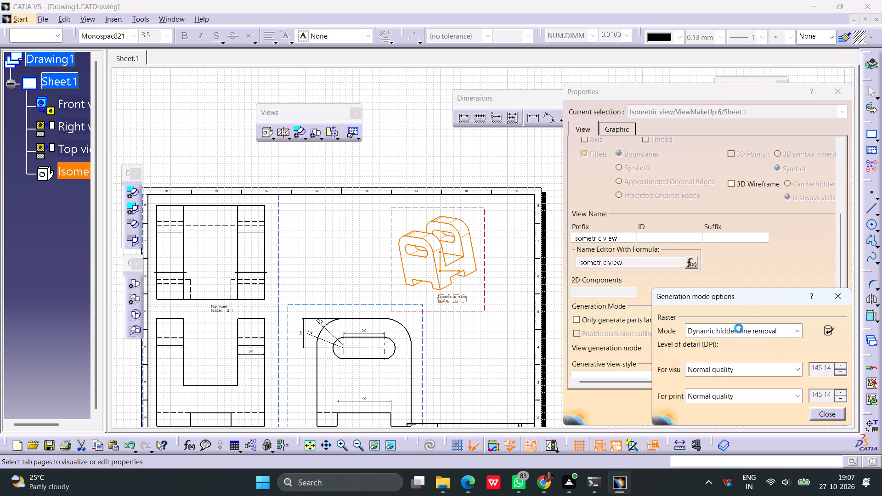
pyautogui.click(712, 370)
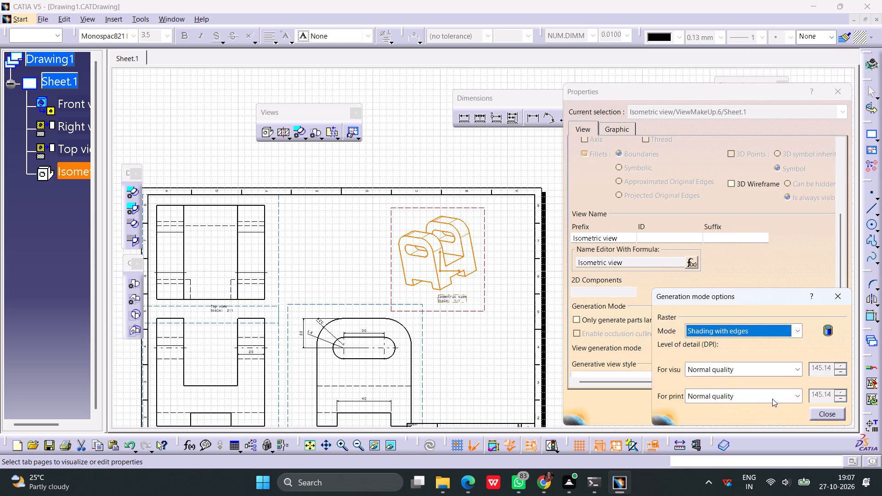
pyautogui.click(775, 369)
pyautogui.click(720, 410)
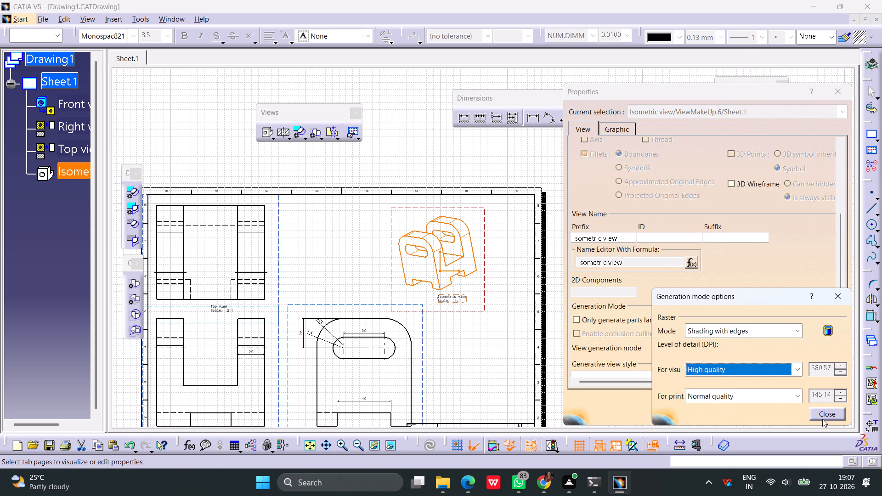
pyautogui.click(822, 418)
pyautogui.click(782, 416)
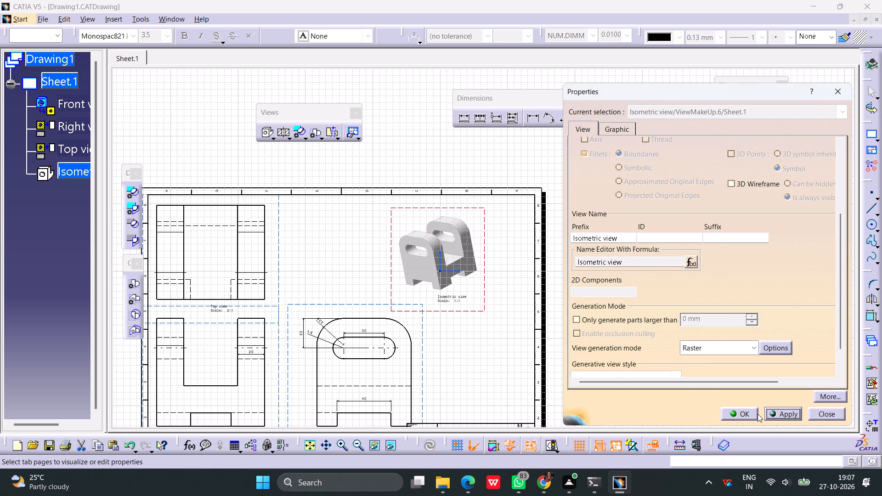
pyautogui.click(738, 414)
# Hide the sheet's grid and the frames around the views.
pyautogui.keyDown('ctrl'); pyautogui.moveTo(593, 285); pyautogui.dragTo(589, 337, button='middle'); pyautogui.keyUp('ctrl')
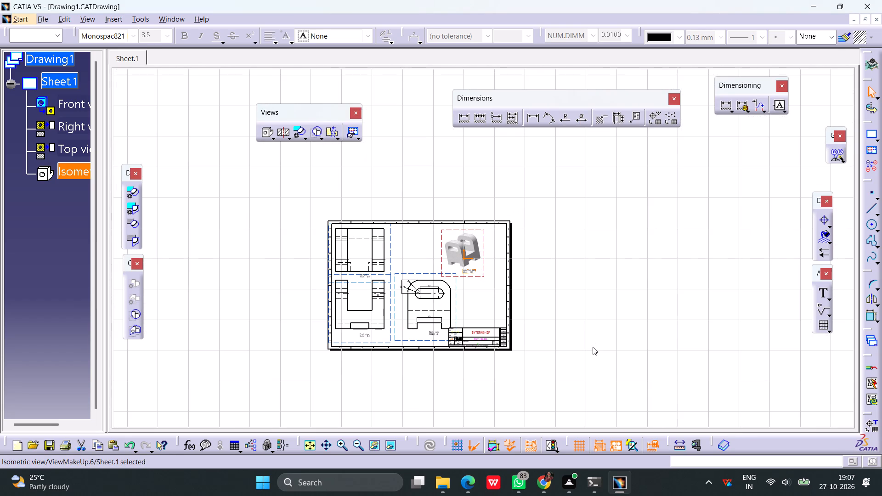
pyautogui.click(578, 436)
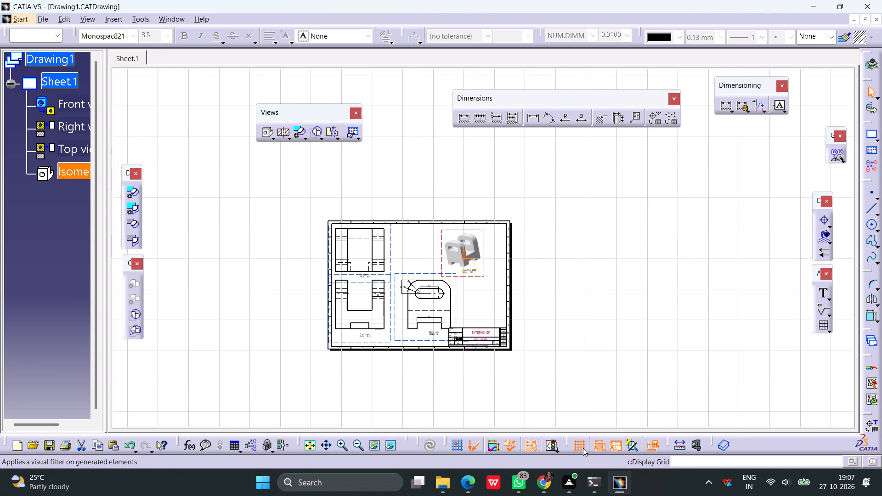
pyautogui.click(583, 448)
pyautogui.click(613, 448)
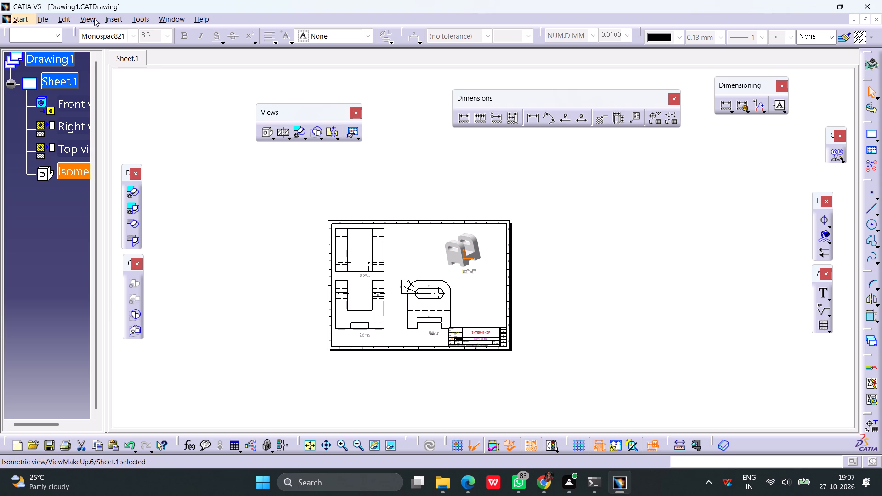
# Save the drawing as Drawing1 in CATDrawing format in the internship folder.
pyautogui.click(41, 17)
pyautogui.click(76, 116)
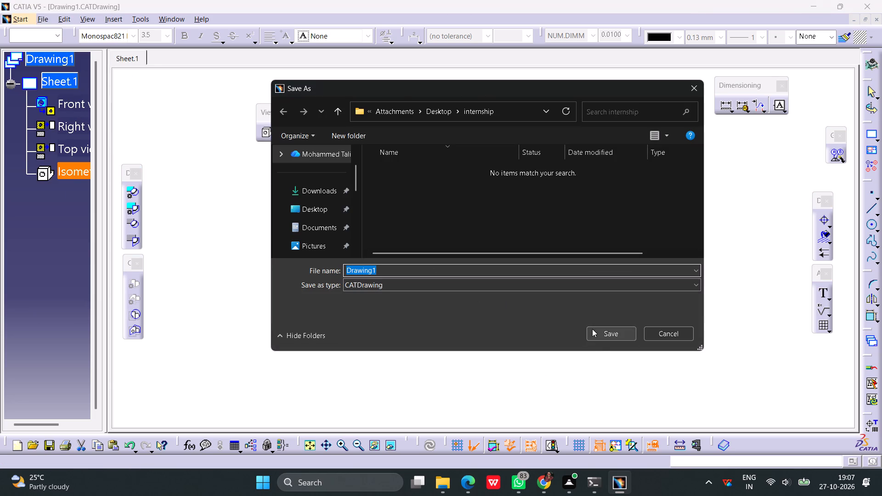
pyautogui.click(599, 338)
pyautogui.click(510, 254)
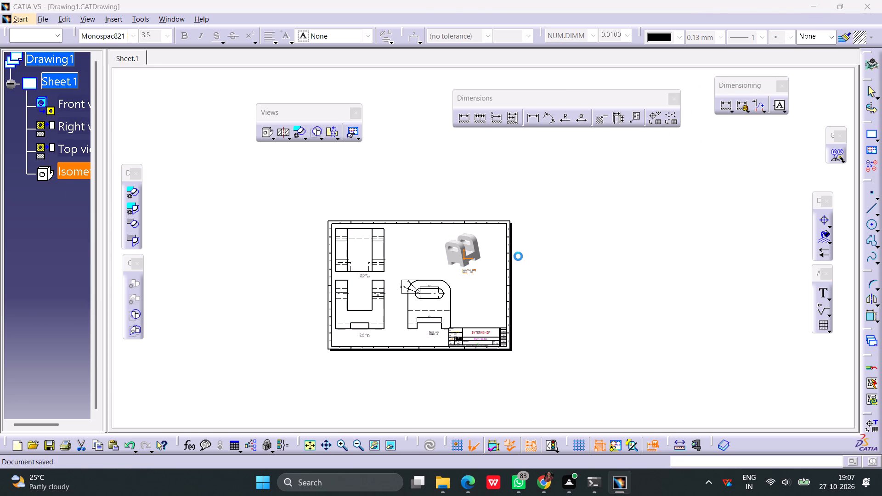
# Close the drawing and the part, discarding the unsaved changes to Part1.
pyautogui.click(875, 18)
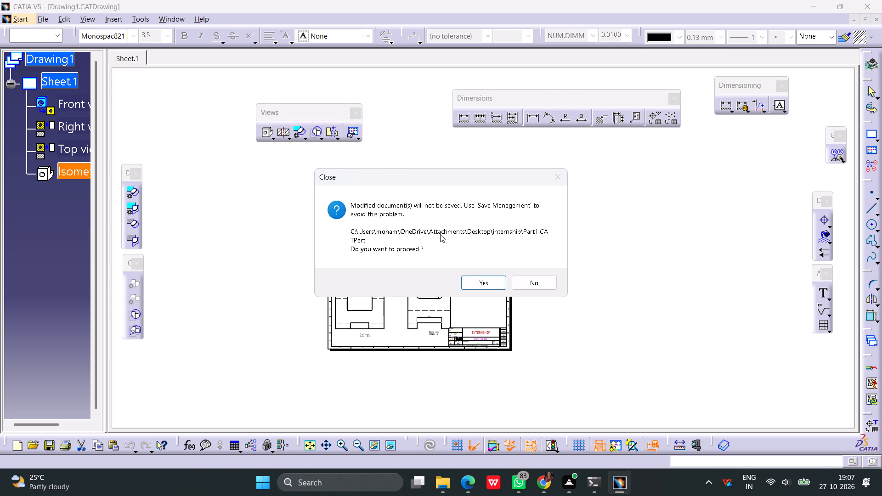
pyautogui.click(478, 284)
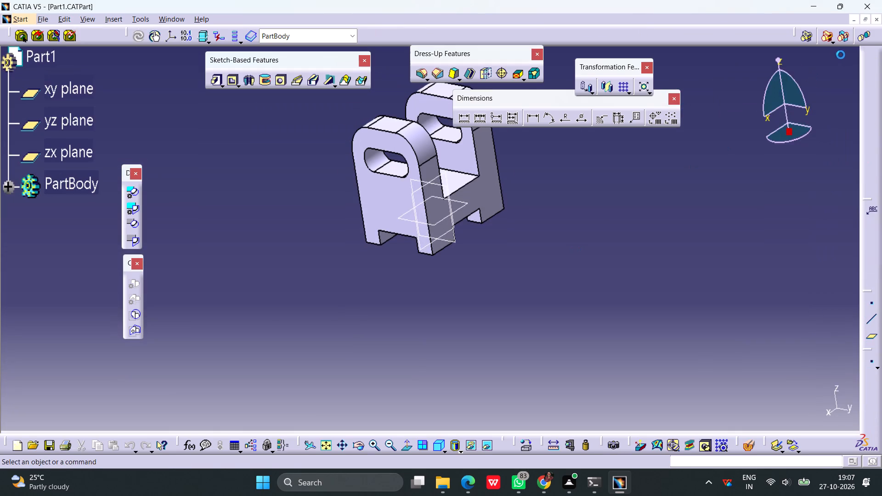
pyautogui.click(874, 20)
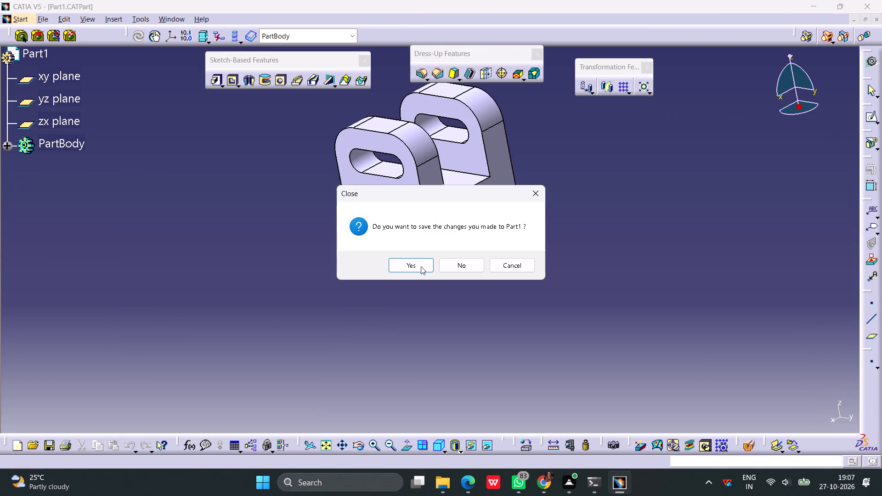
pyautogui.click(448, 267)
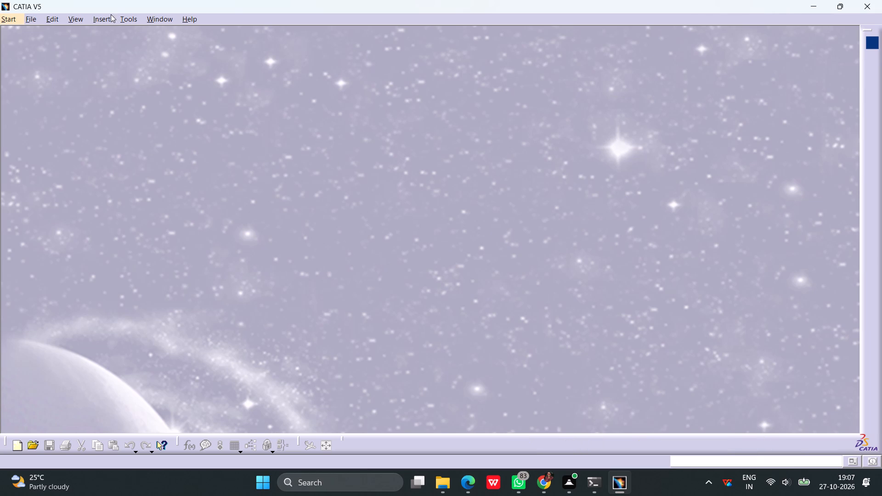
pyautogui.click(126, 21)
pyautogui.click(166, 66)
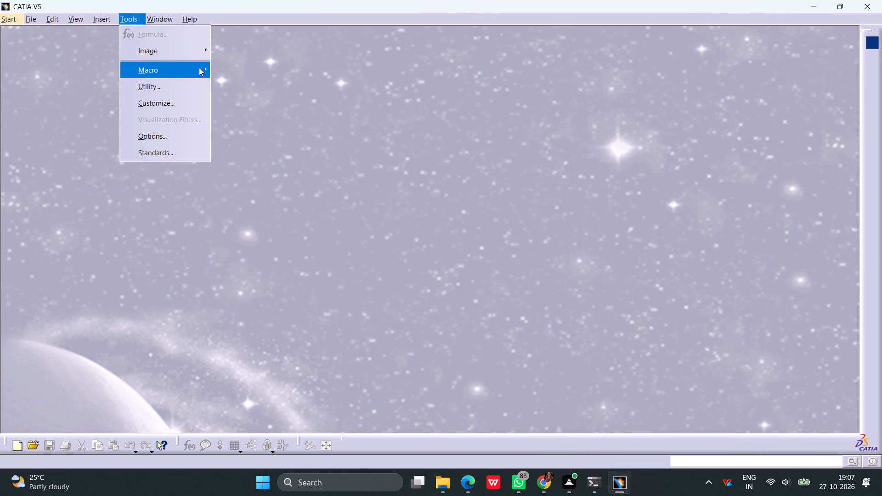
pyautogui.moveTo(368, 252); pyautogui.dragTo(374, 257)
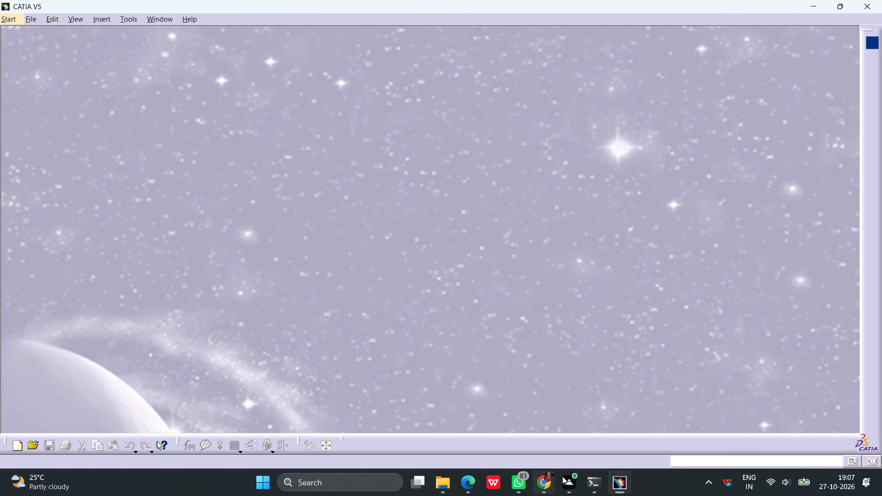